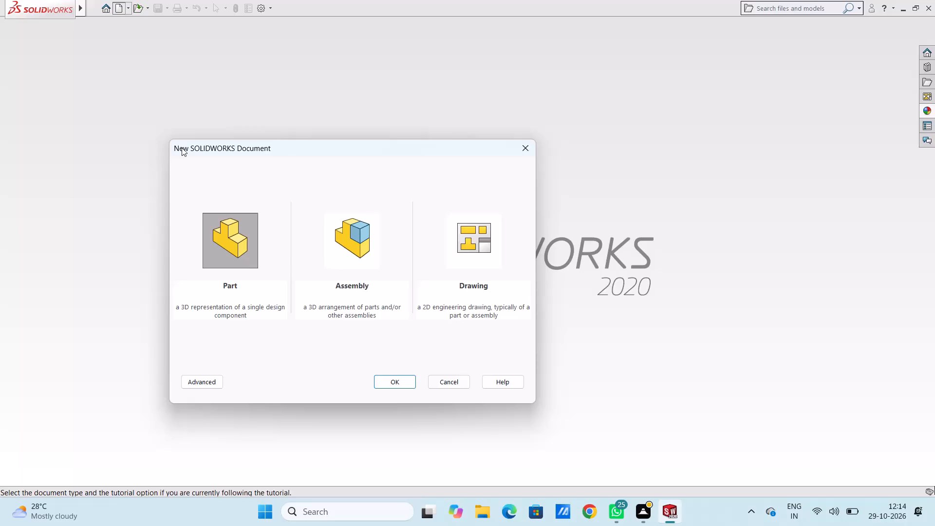
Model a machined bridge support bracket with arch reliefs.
Create a new part document.
left_click(391, 381)
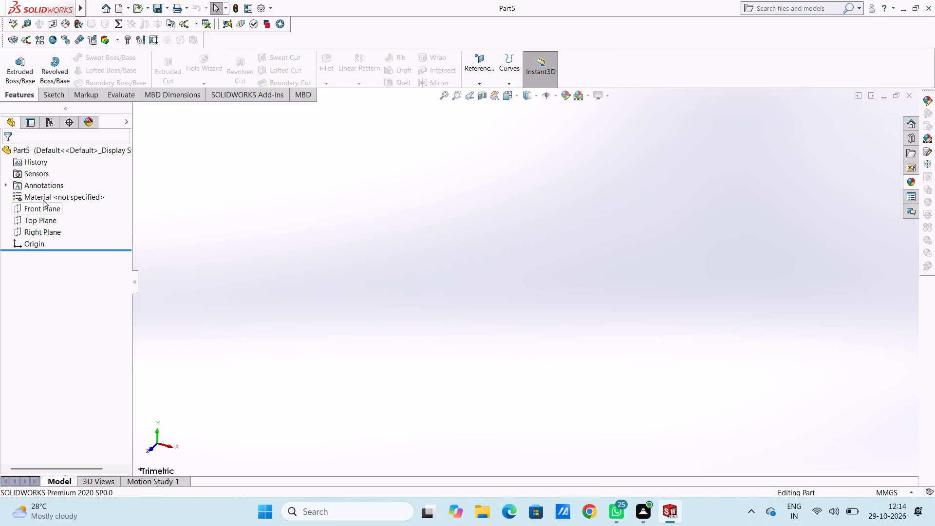
Start a new sketch on the Front Plane.
left_click(48, 209)
left_click(56, 193)
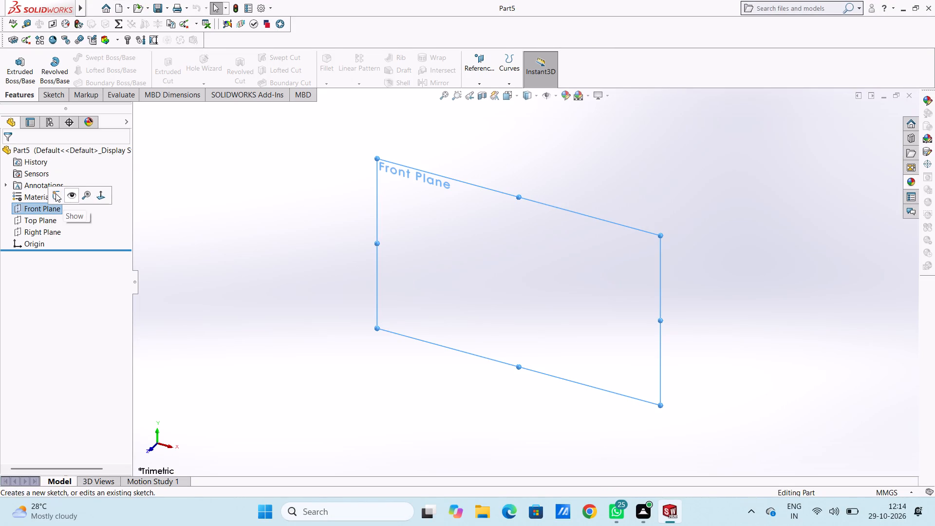
left_click(341, 259)
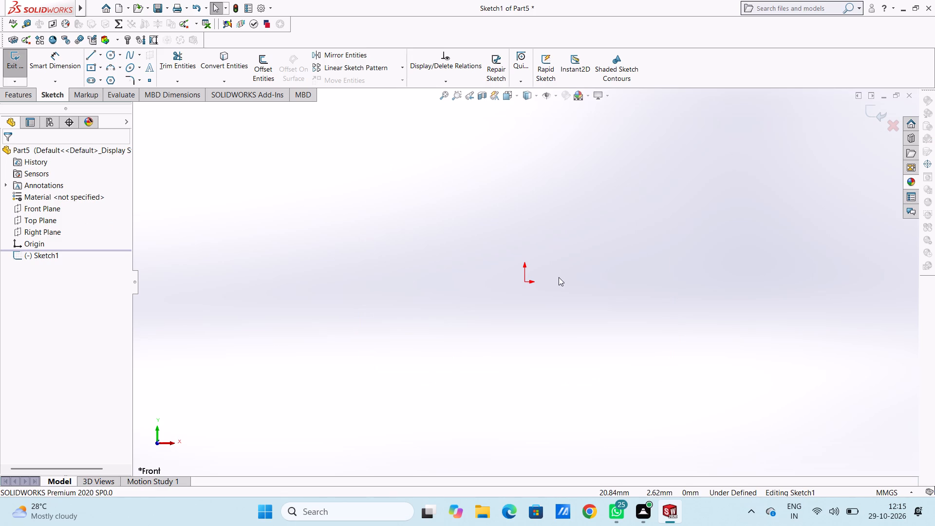
Sketch a horizontal midpoint line centred on the origin with a half-length of 80 mm.
left_click(99, 57)
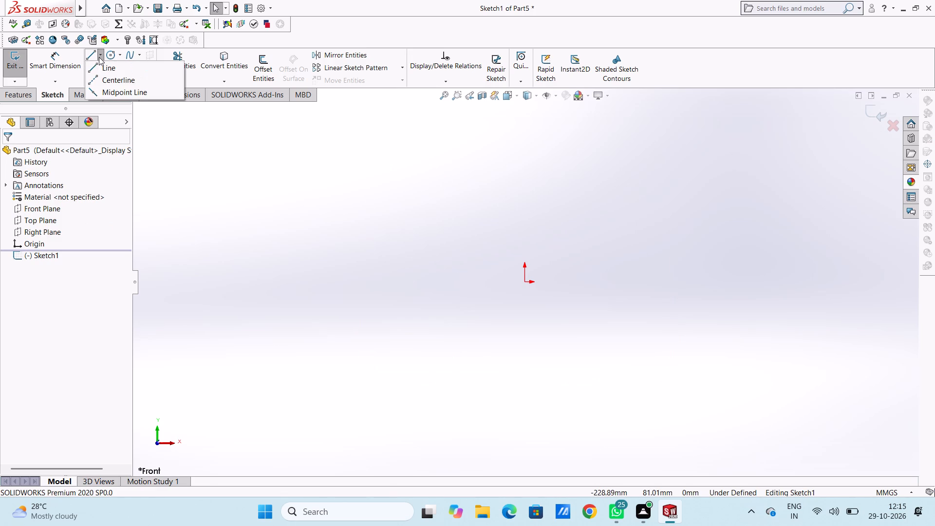
left_click(109, 94)
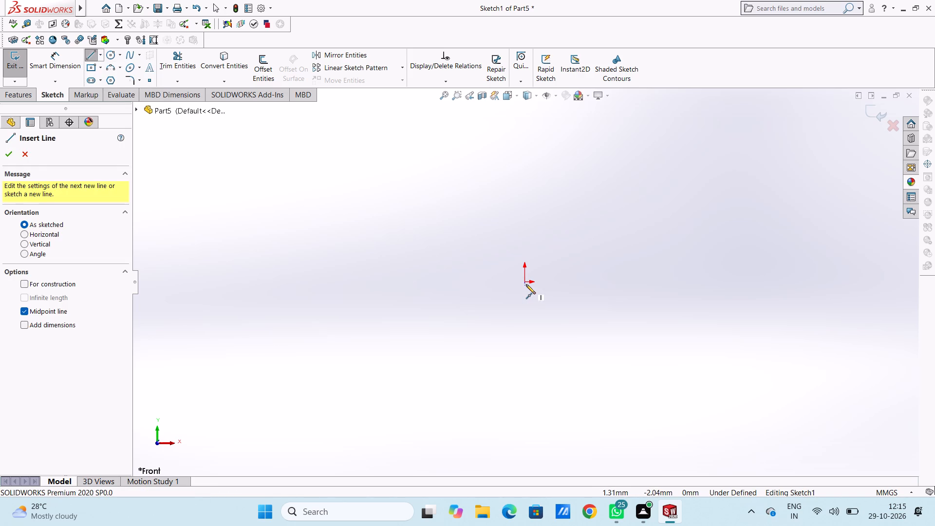
left_click(525, 284)
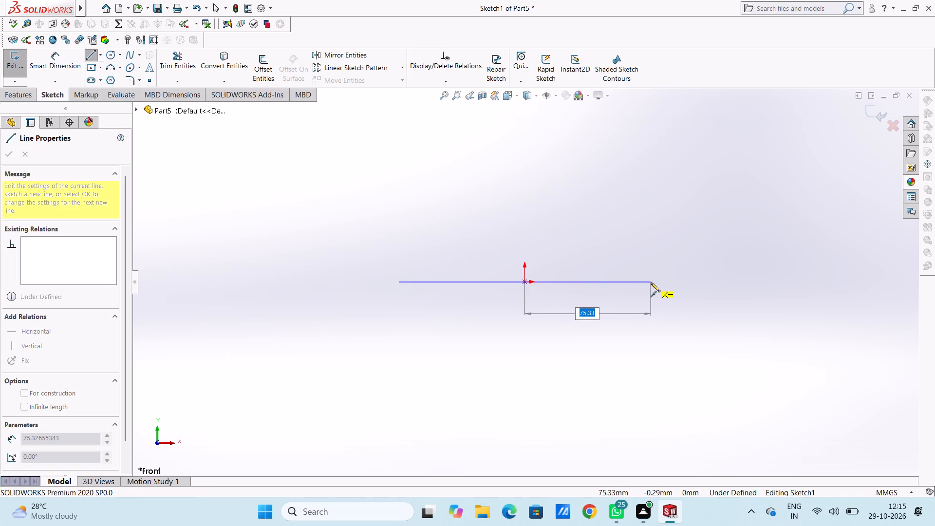
type("80")
key("Return")
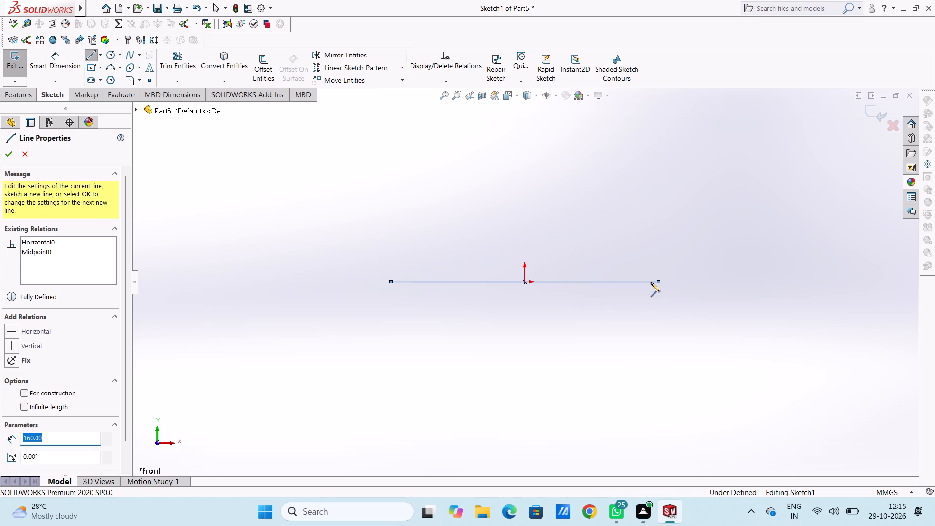
right_click(559, 160)
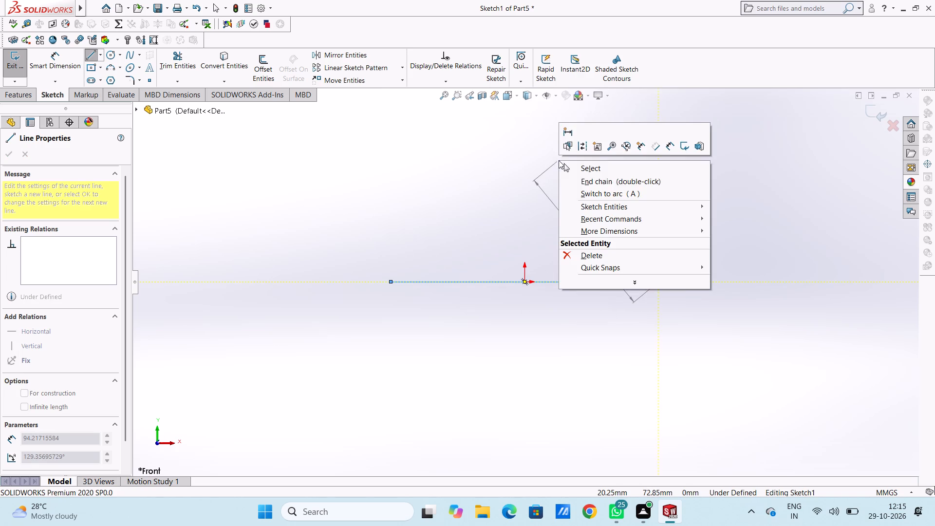
left_click(575, 169)
left_click(498, 192)
Dimension the distance from the line's left endpoint to the origin, placing the dimension below the line.
scroll(504, 263, "up", 4)
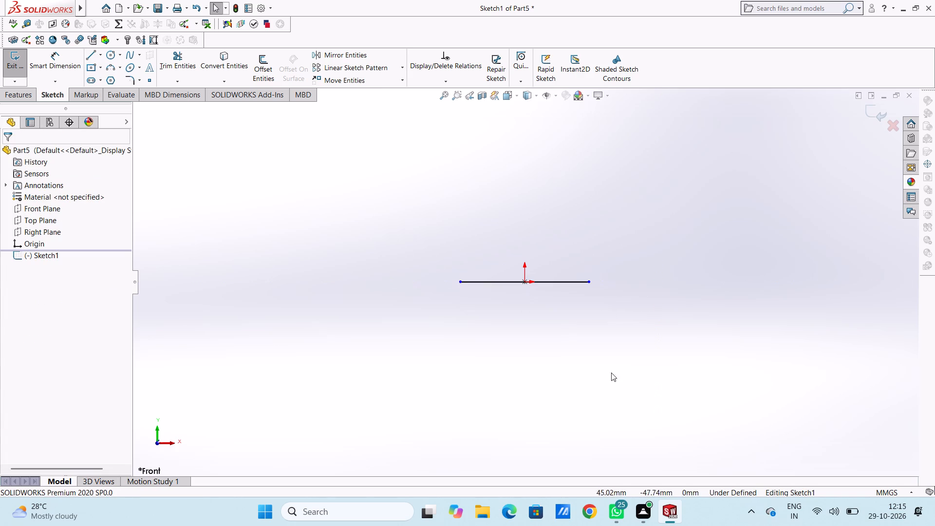
scroll(522, 291, "down", 4)
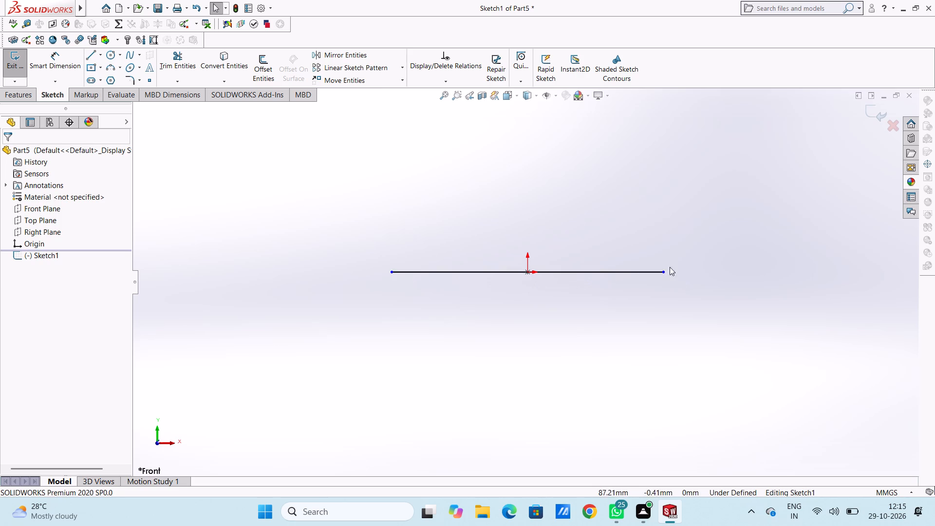
scroll(657, 255, "up", 2)
scroll(581, 286, "down", 2)
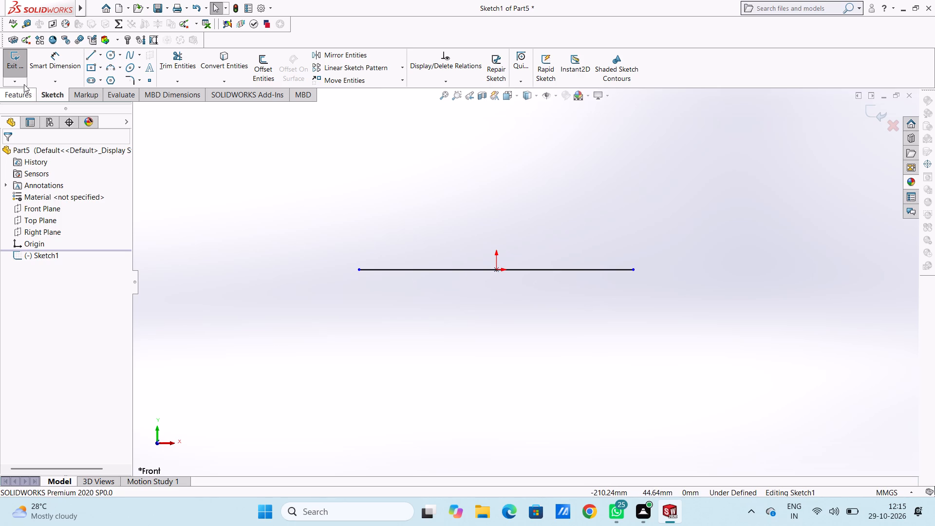
left_click(61, 57)
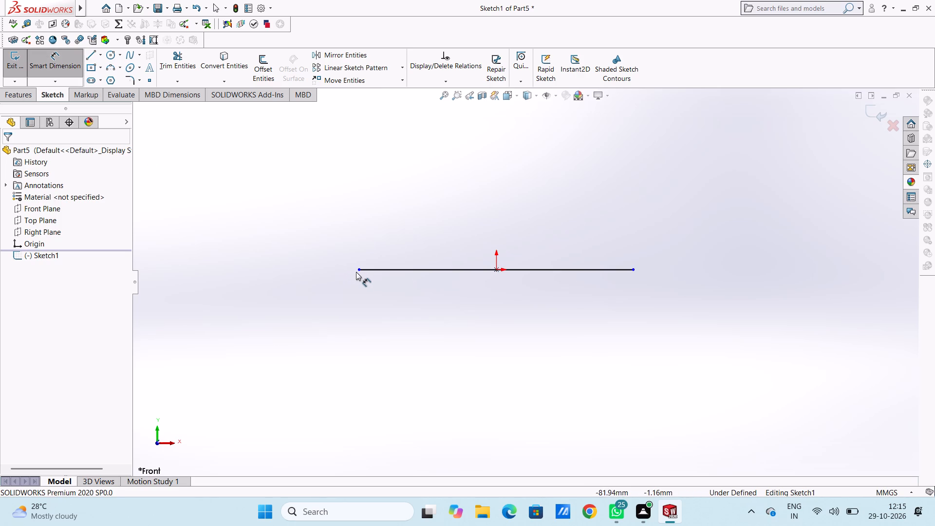
left_click(359, 272)
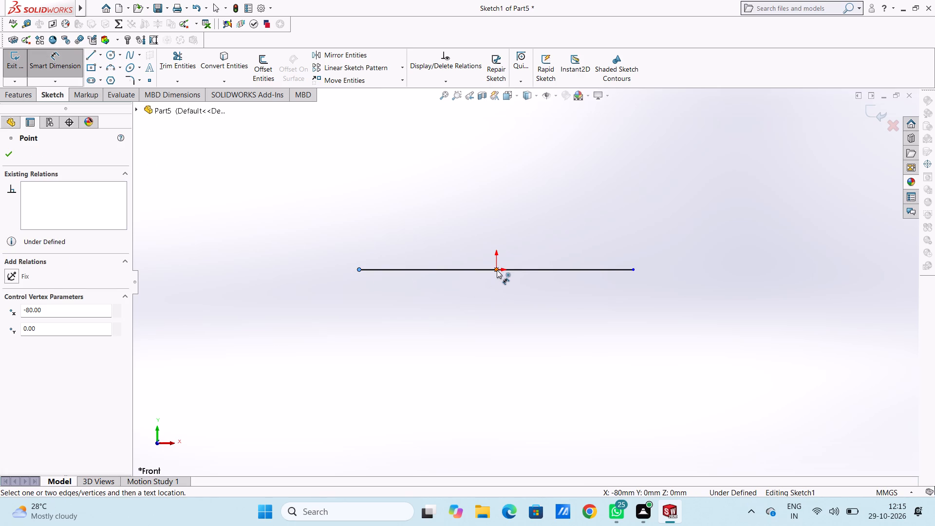
left_click(497, 270)
scroll(377, 407, "up", 2)
left_click(328, 389)
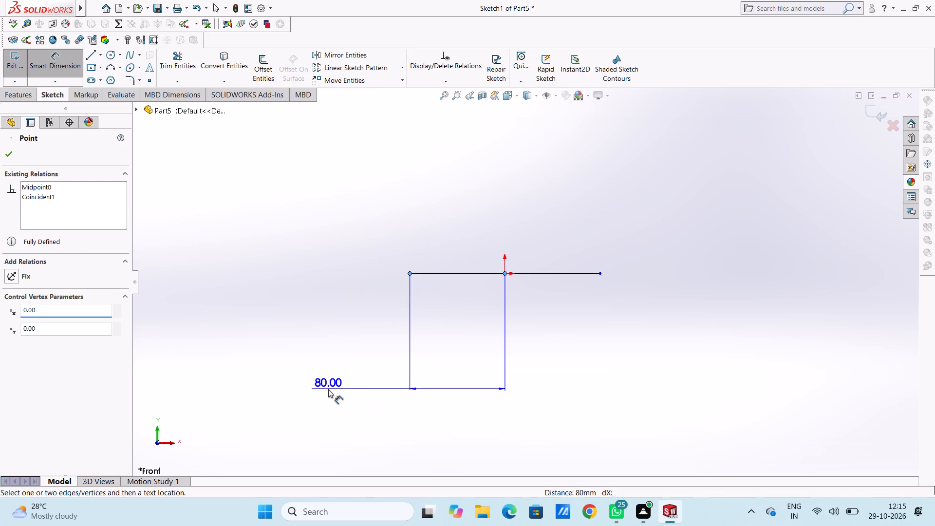
left_click(285, 373)
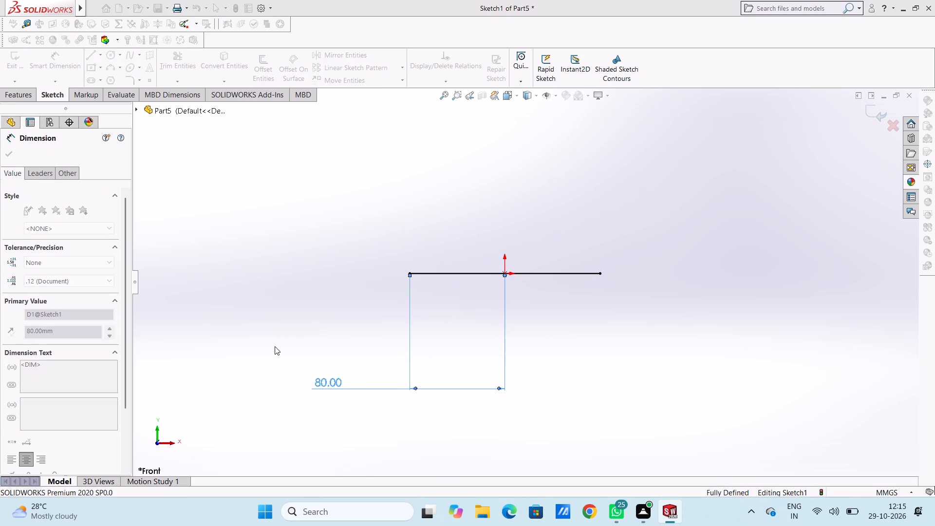
left_click(275, 345)
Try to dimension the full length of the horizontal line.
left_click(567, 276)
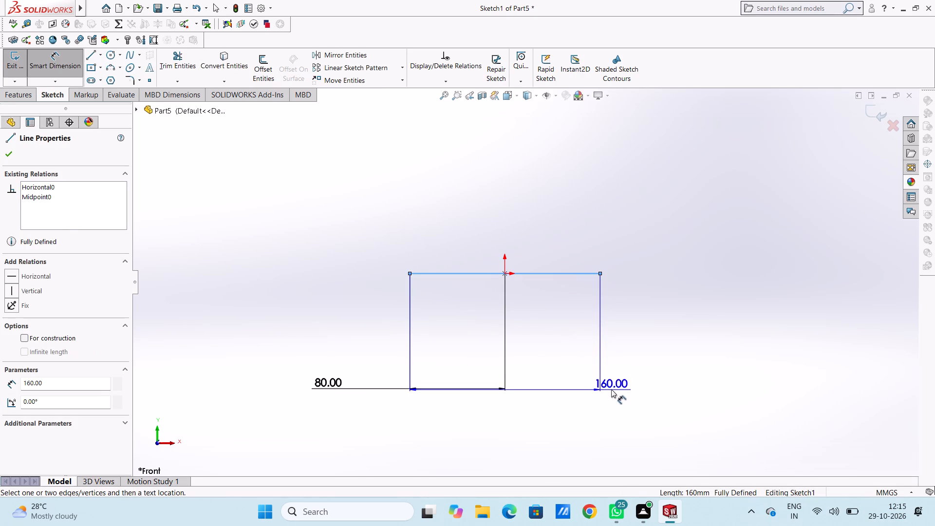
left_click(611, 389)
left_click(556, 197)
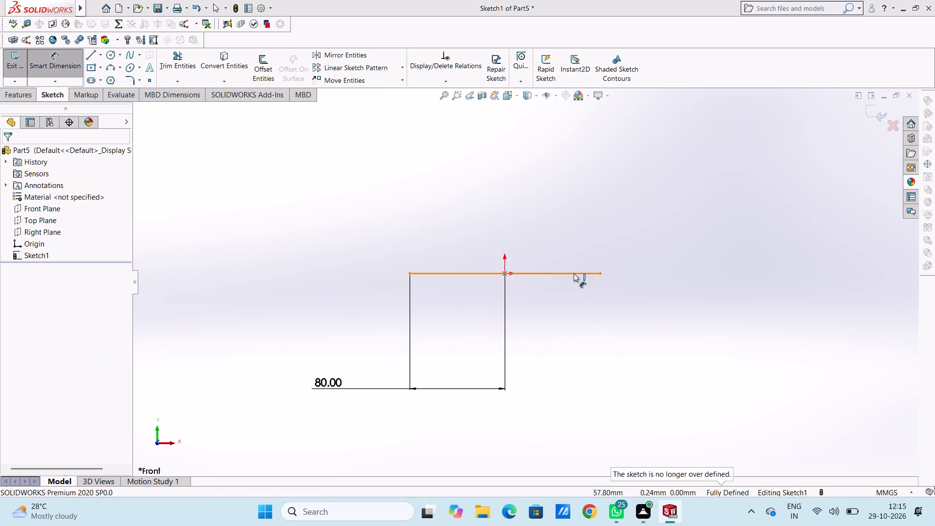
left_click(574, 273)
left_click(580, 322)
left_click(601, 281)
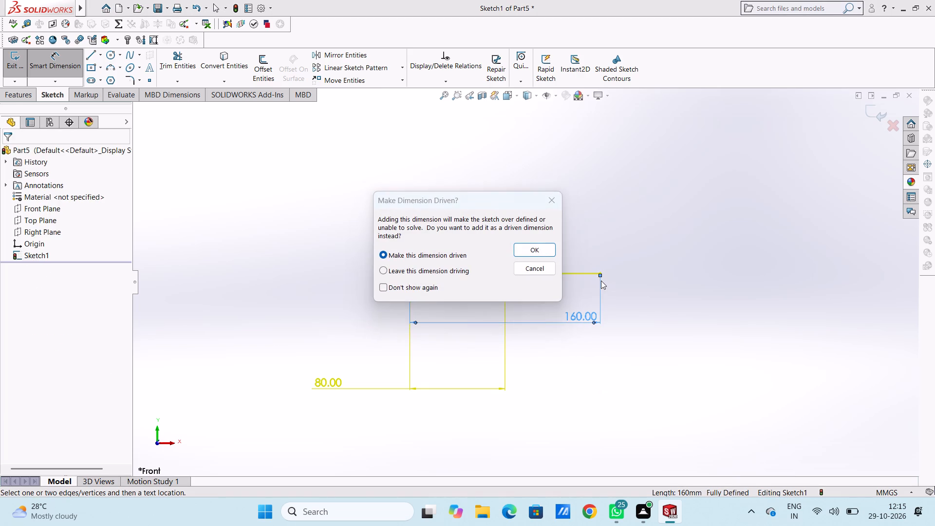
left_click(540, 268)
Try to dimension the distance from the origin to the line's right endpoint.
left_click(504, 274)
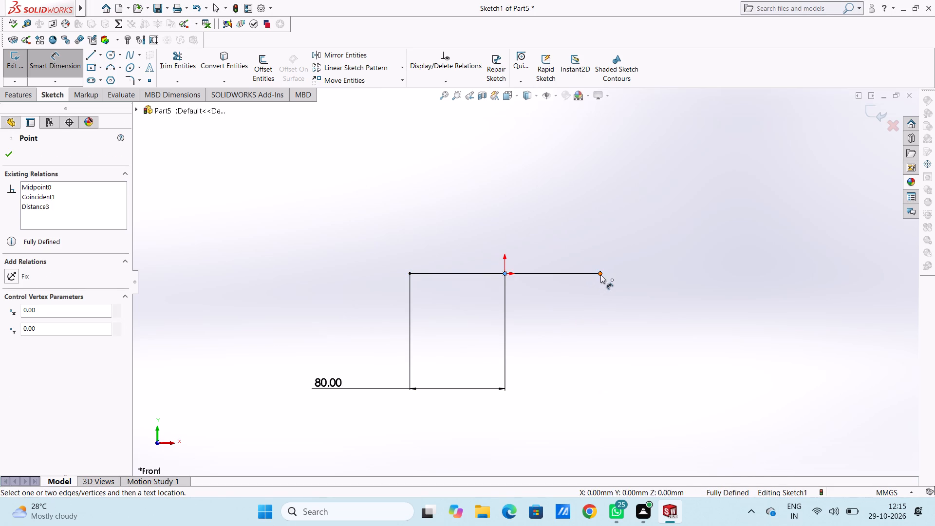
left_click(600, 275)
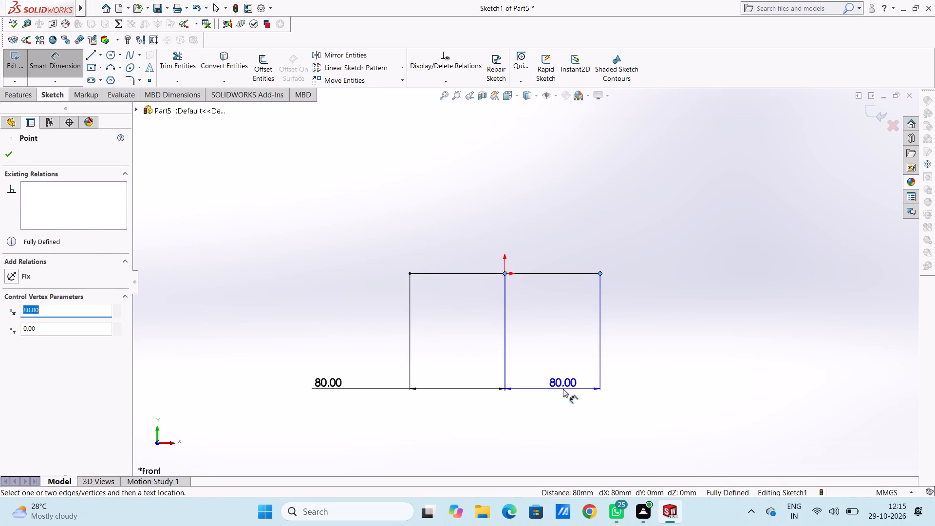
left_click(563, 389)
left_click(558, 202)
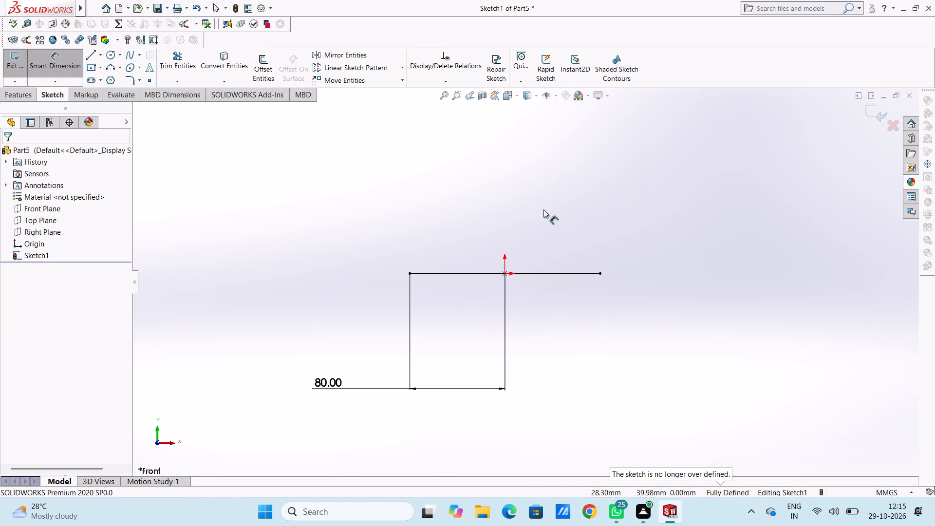
Complete a rectangle above the base line with connected lines, rising 92 mm from its left endpoint and closing at its right endpoint.
scroll(543, 208, "up", 4)
scroll(543, 208, "down", 2)
scroll(543, 317, "up", 1)
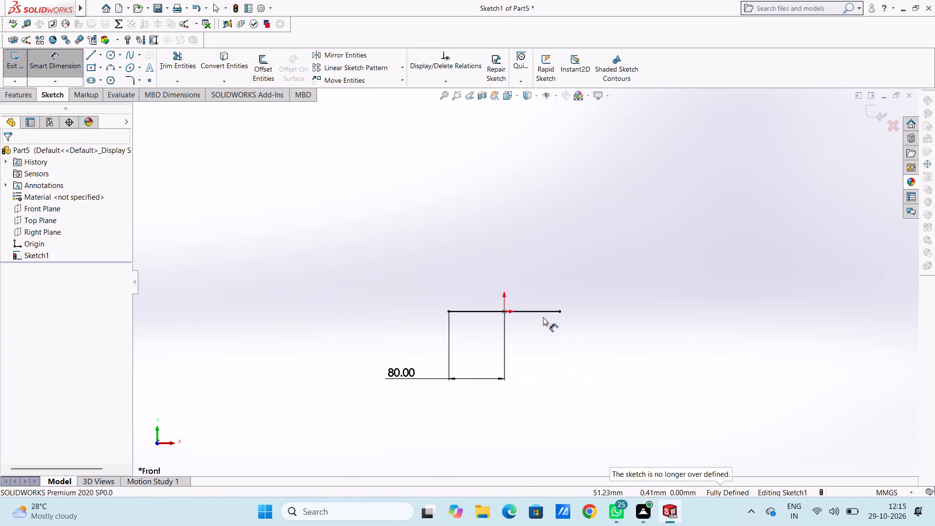
scroll(543, 317, "down", 1)
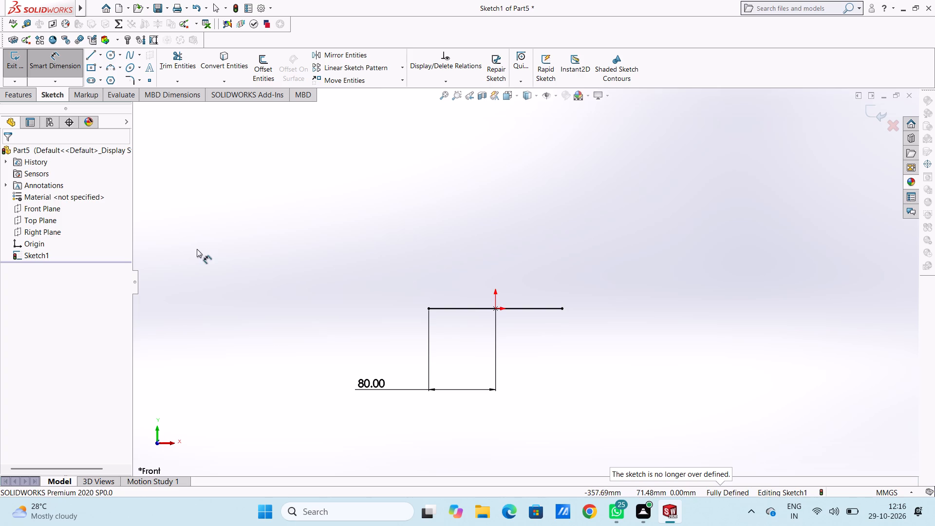
left_click(92, 56)
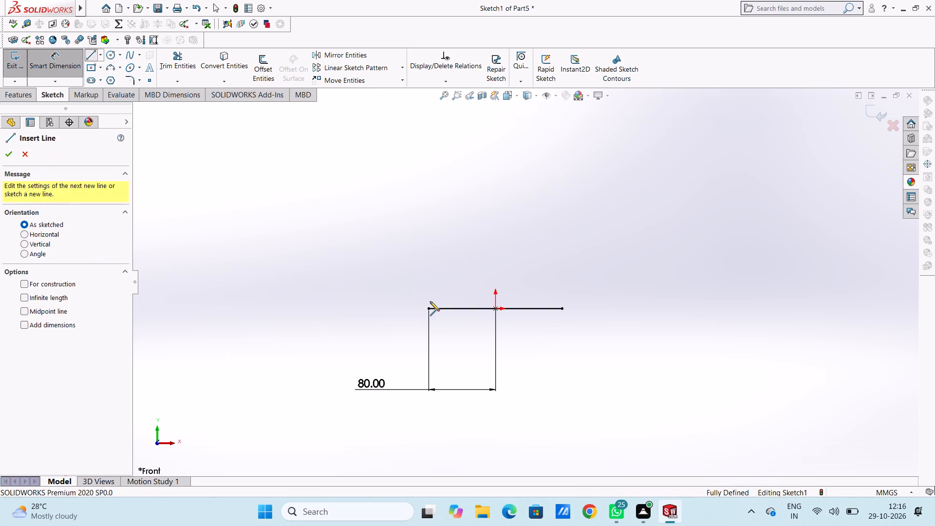
left_click(429, 307)
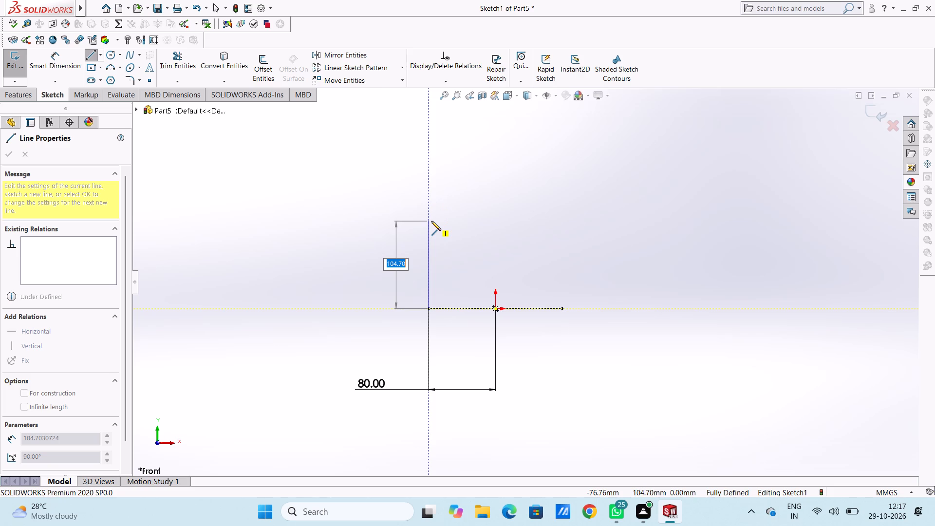
key("9")
key("2")
key("Return")
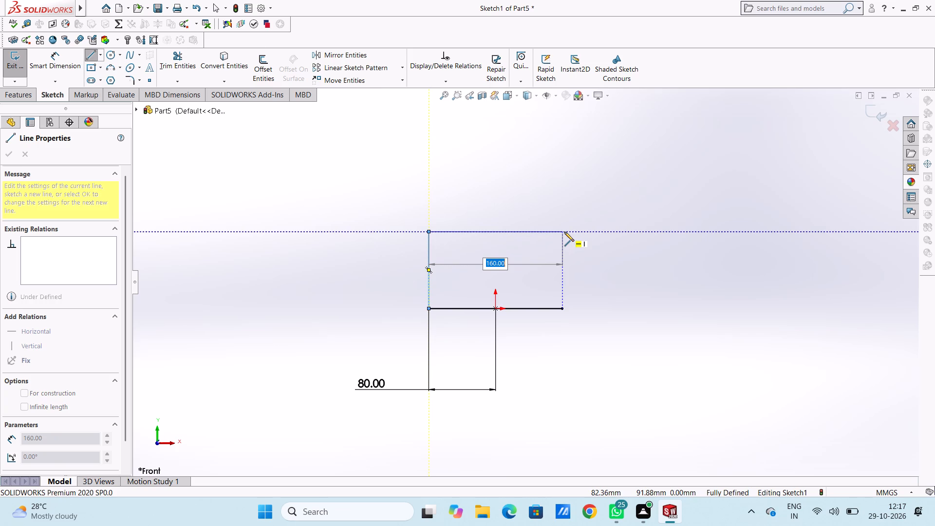
left_click(564, 232)
left_click(563, 310)
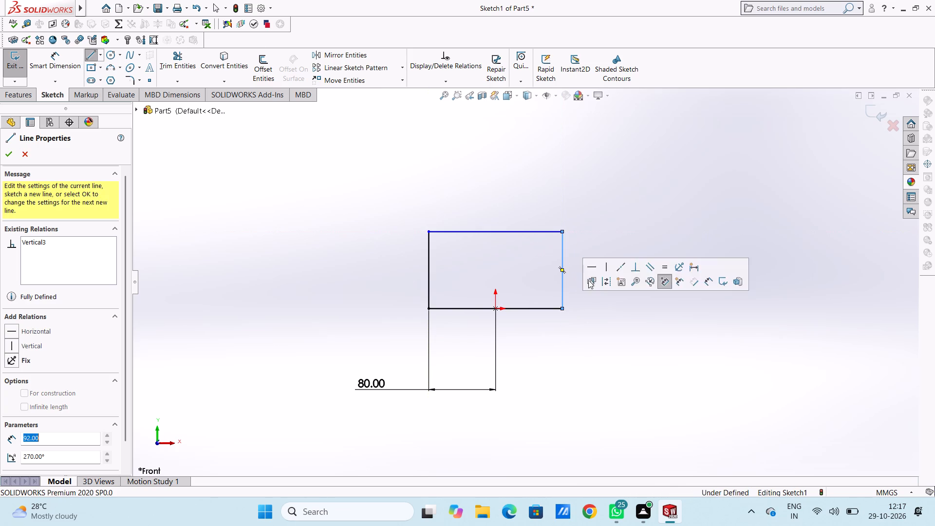
right_click(674, 186)
left_click(682, 191)
left_click(627, 208)
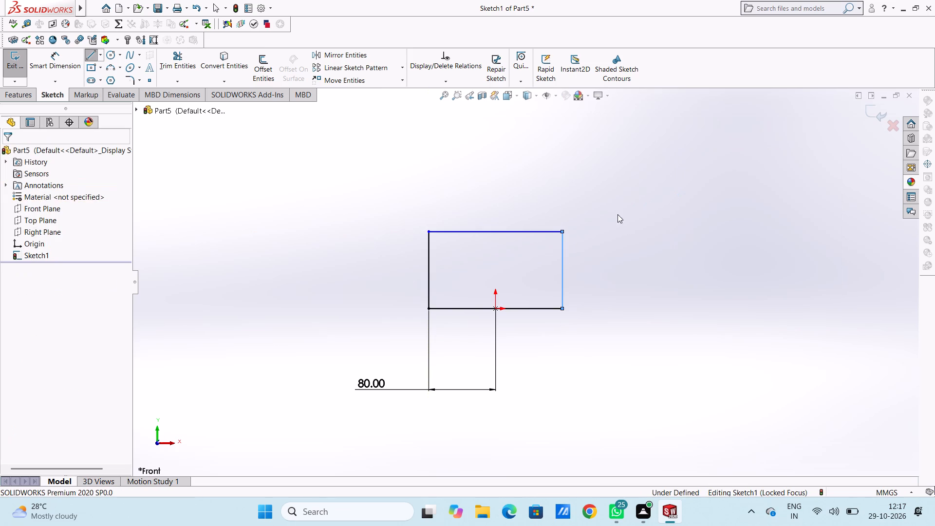
Dimension the height of the rectangle's left side, placing the dimension to its left.
left_click(51, 65)
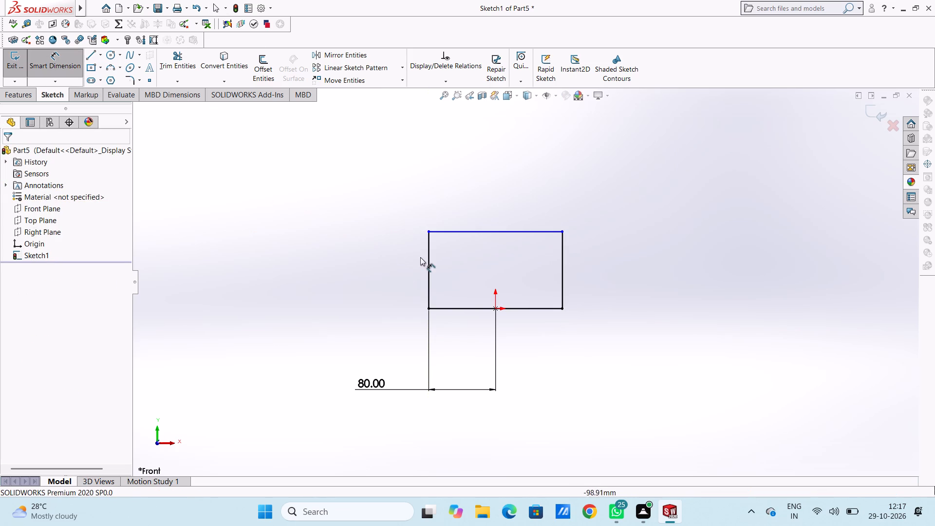
left_click(430, 263)
left_click(249, 277)
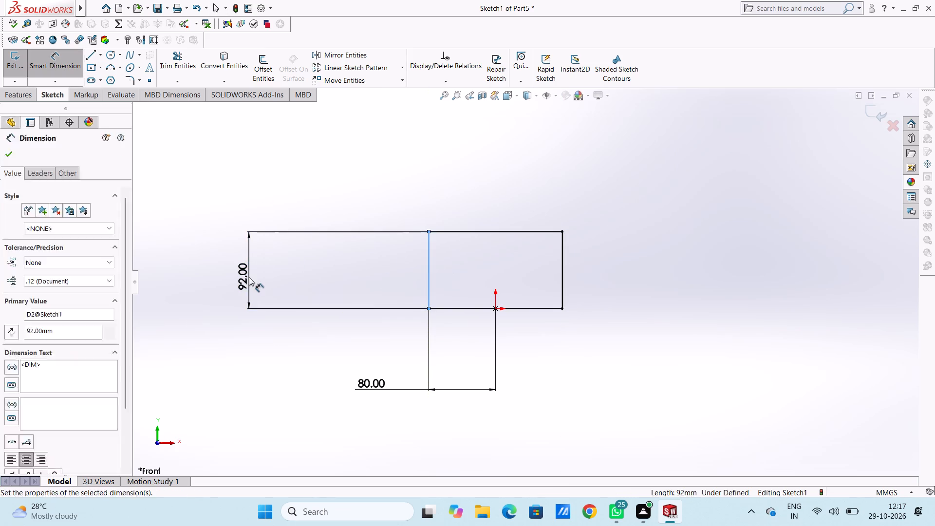
left_click(209, 265)
left_click(207, 234)
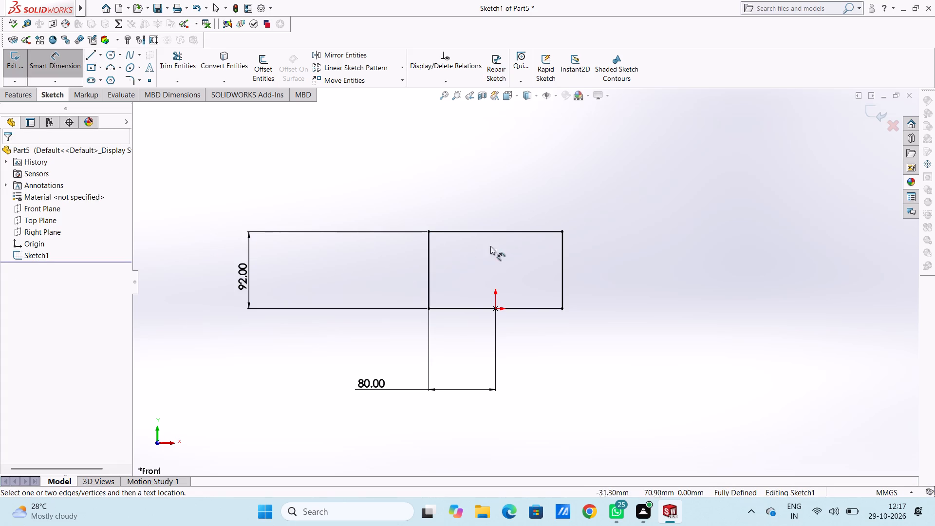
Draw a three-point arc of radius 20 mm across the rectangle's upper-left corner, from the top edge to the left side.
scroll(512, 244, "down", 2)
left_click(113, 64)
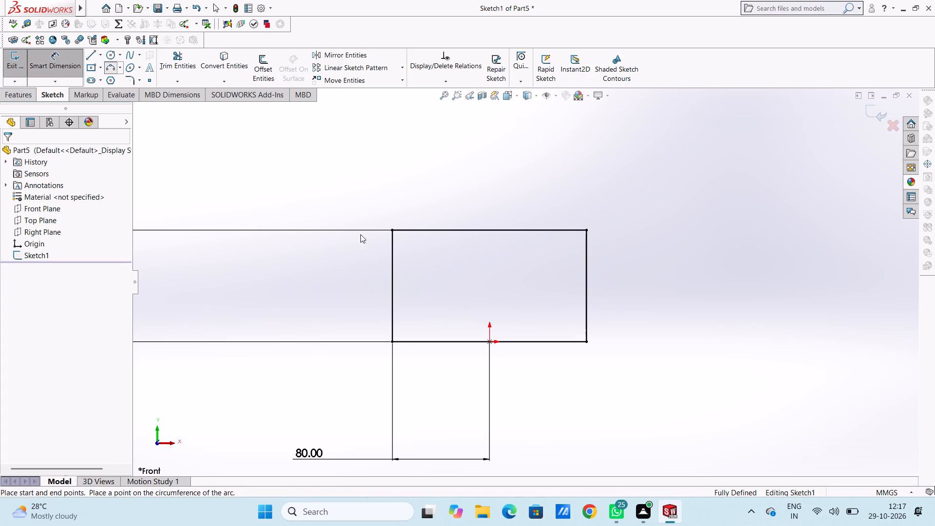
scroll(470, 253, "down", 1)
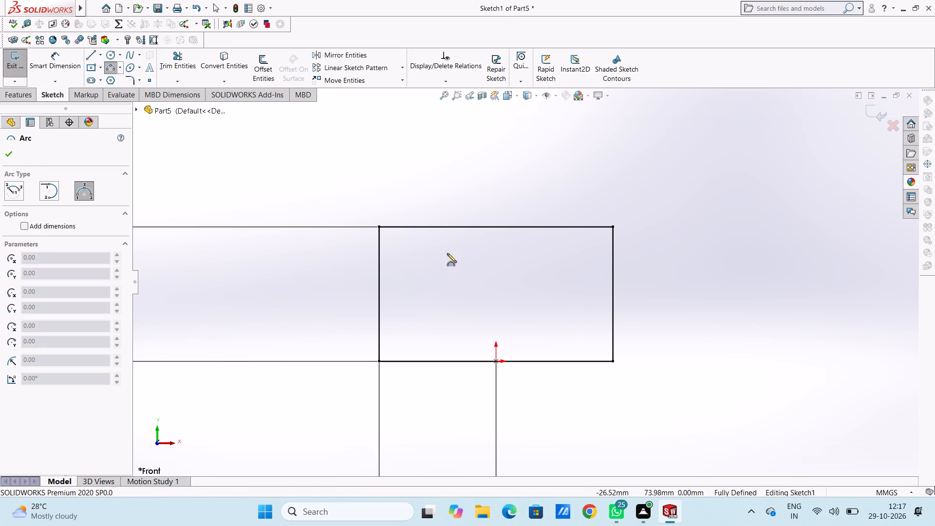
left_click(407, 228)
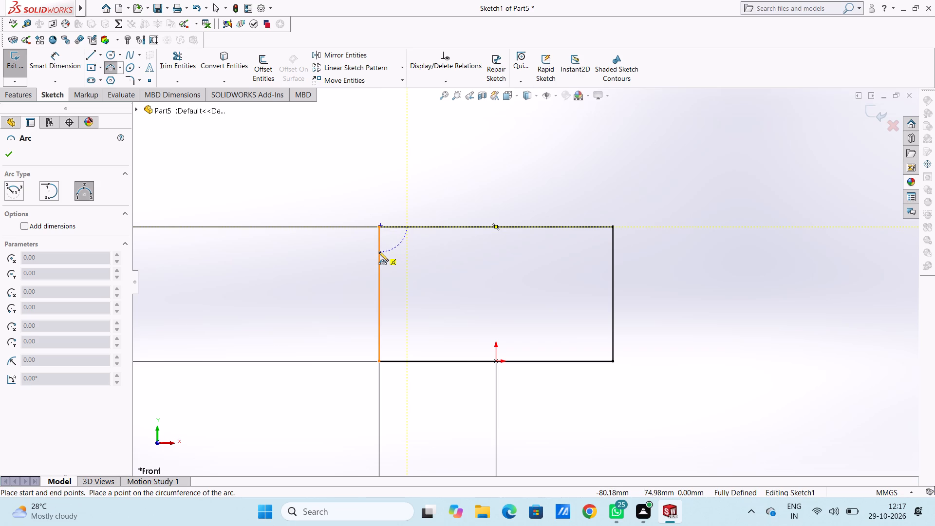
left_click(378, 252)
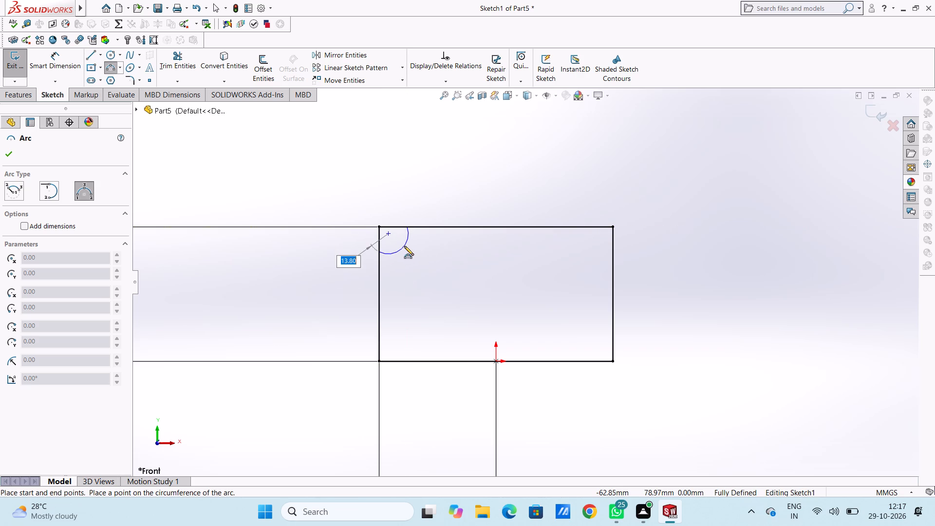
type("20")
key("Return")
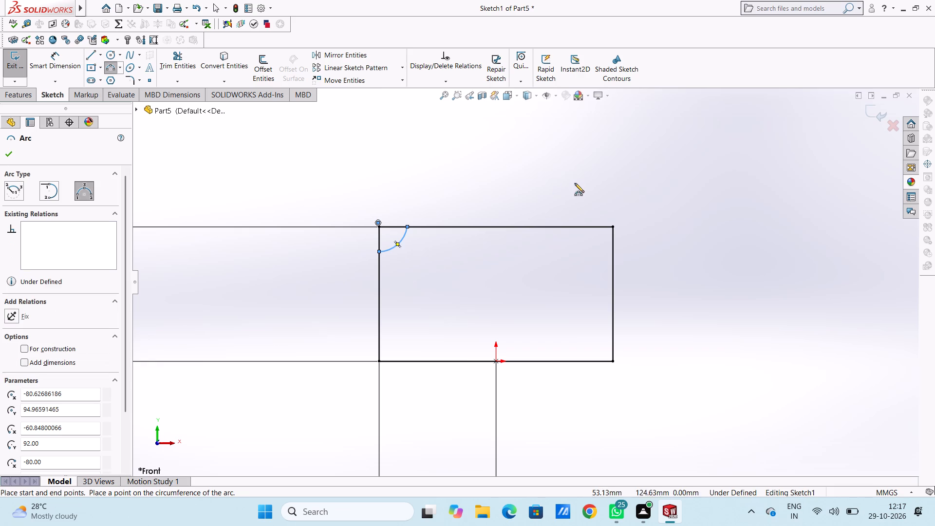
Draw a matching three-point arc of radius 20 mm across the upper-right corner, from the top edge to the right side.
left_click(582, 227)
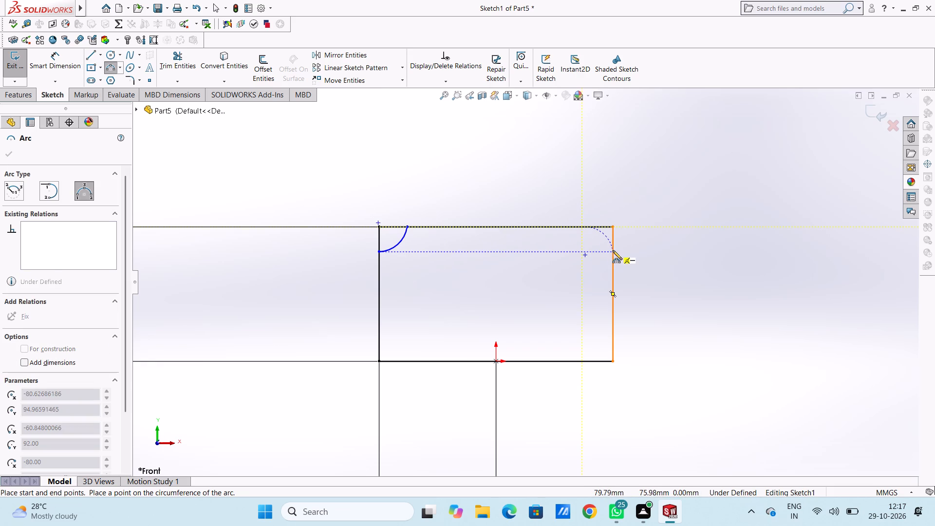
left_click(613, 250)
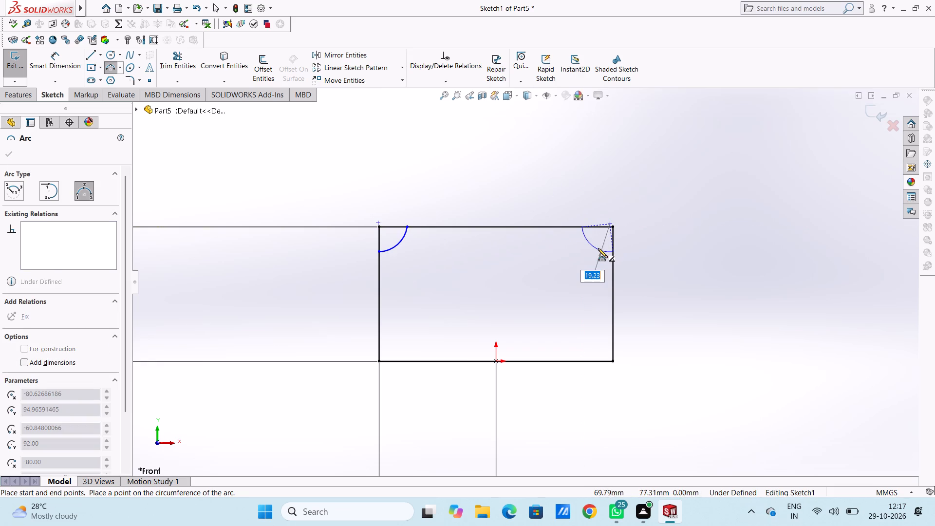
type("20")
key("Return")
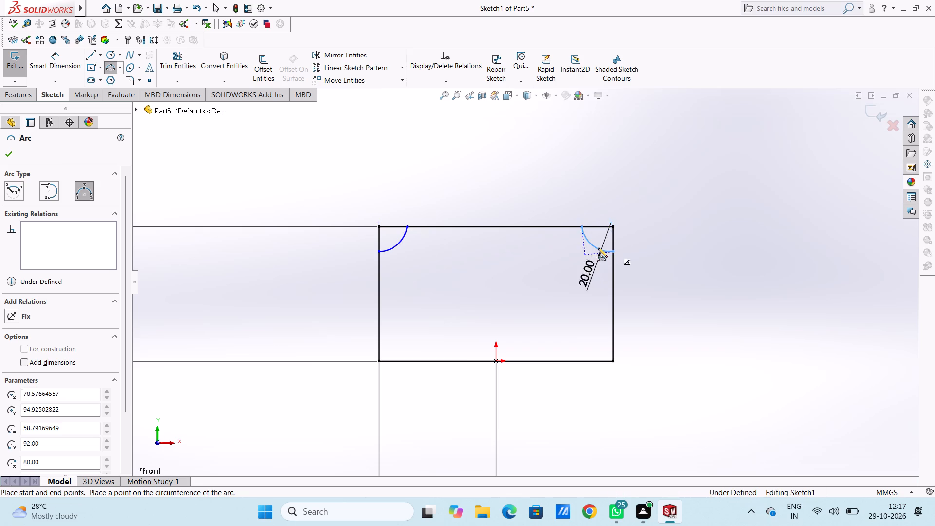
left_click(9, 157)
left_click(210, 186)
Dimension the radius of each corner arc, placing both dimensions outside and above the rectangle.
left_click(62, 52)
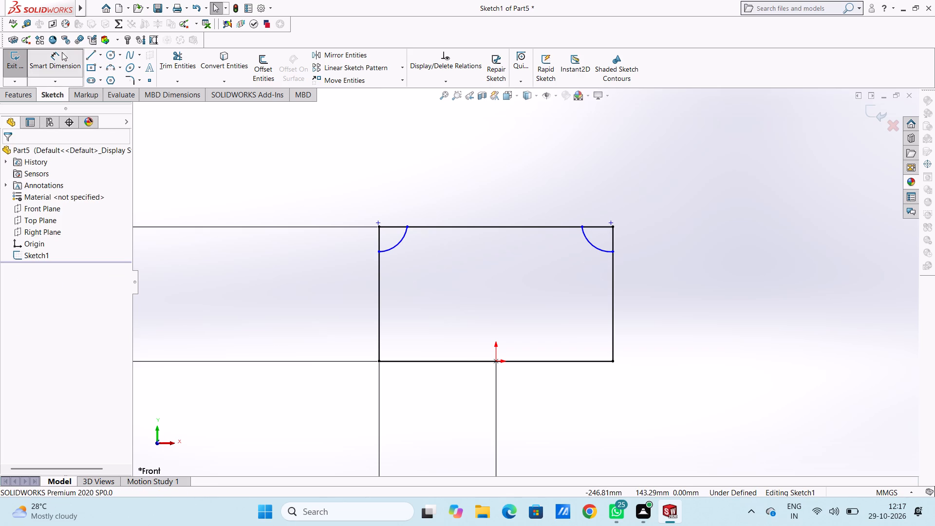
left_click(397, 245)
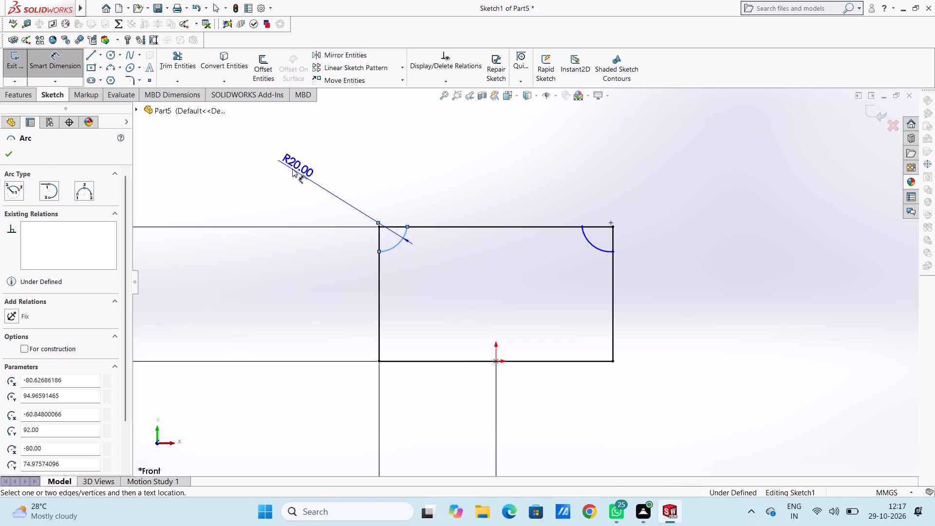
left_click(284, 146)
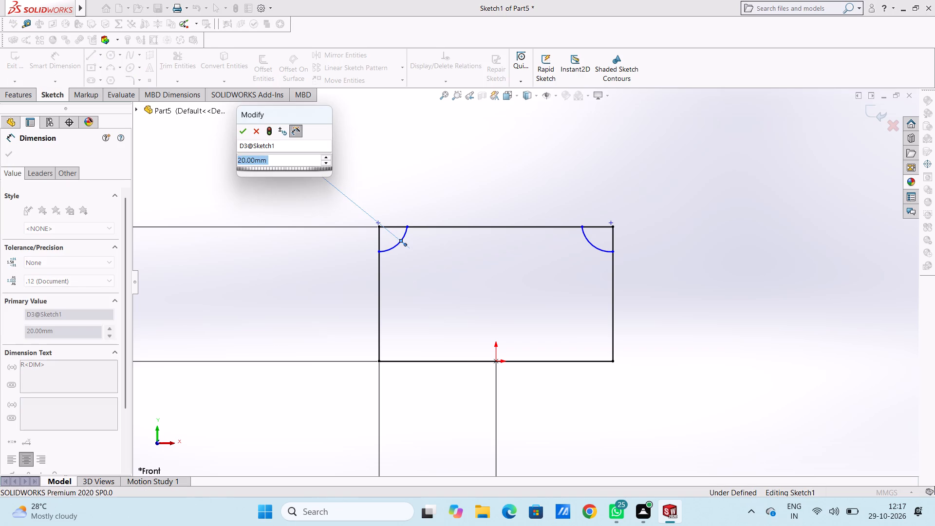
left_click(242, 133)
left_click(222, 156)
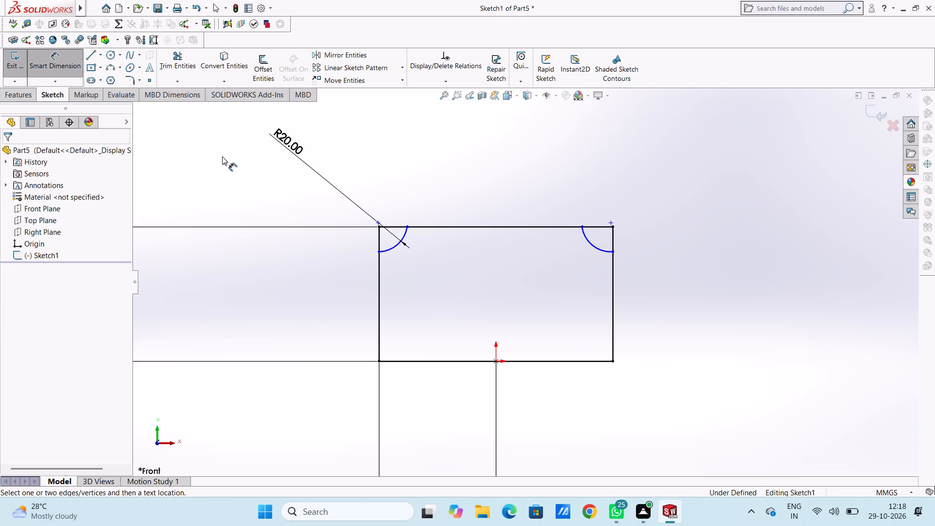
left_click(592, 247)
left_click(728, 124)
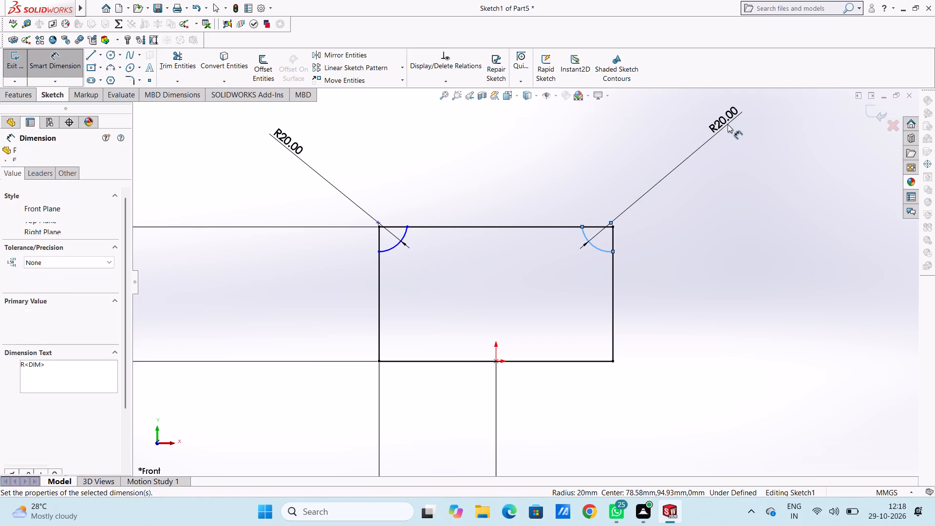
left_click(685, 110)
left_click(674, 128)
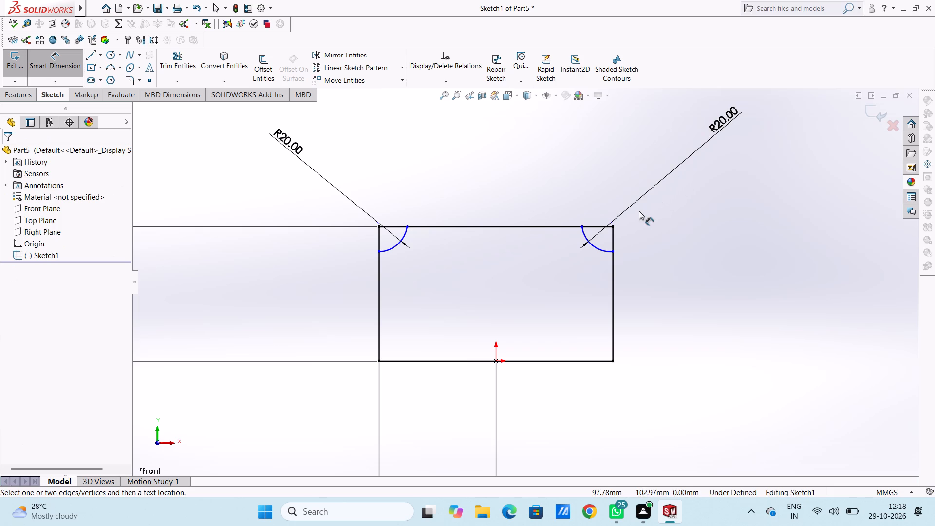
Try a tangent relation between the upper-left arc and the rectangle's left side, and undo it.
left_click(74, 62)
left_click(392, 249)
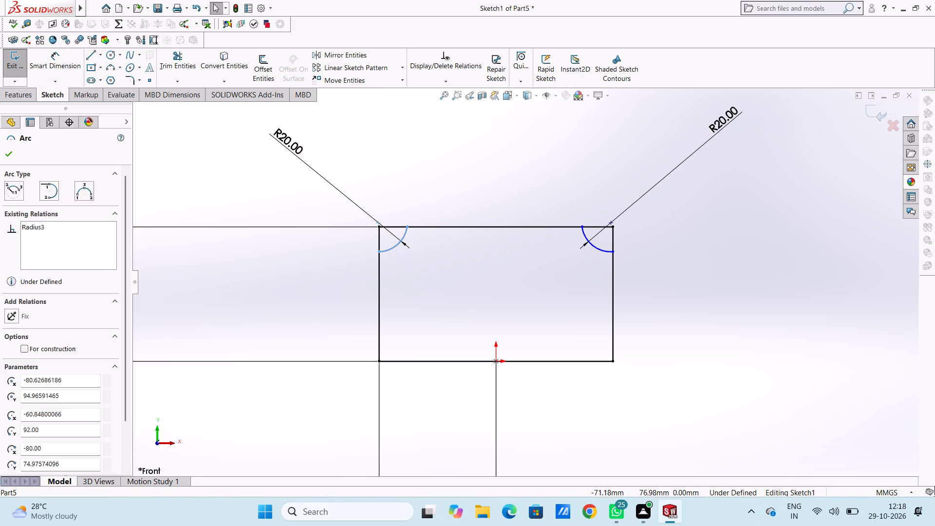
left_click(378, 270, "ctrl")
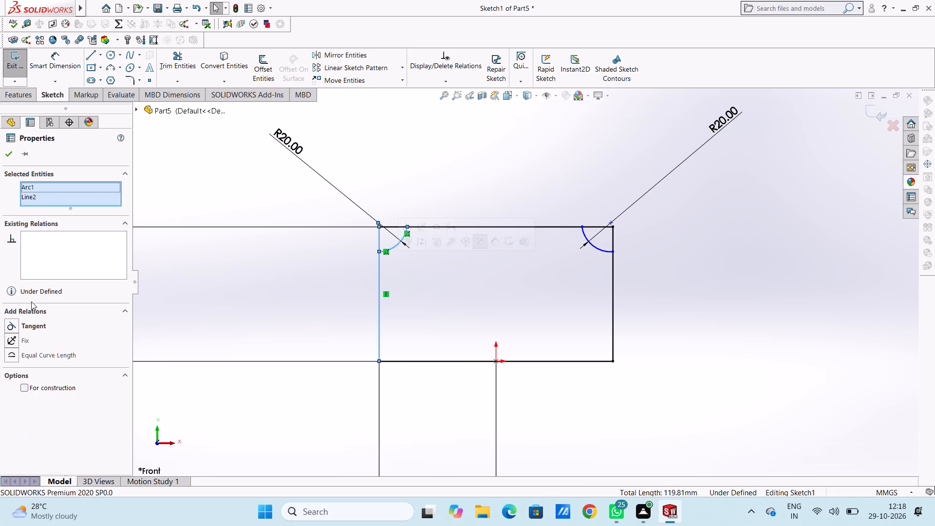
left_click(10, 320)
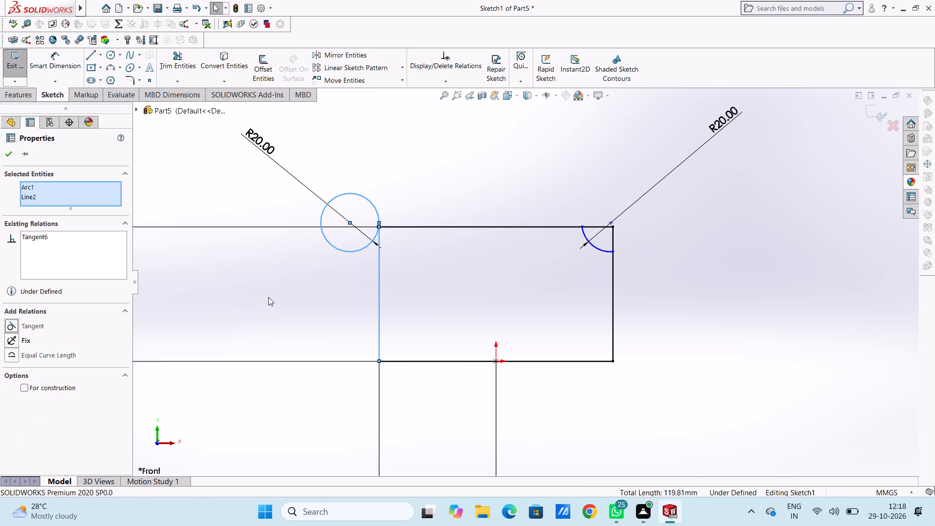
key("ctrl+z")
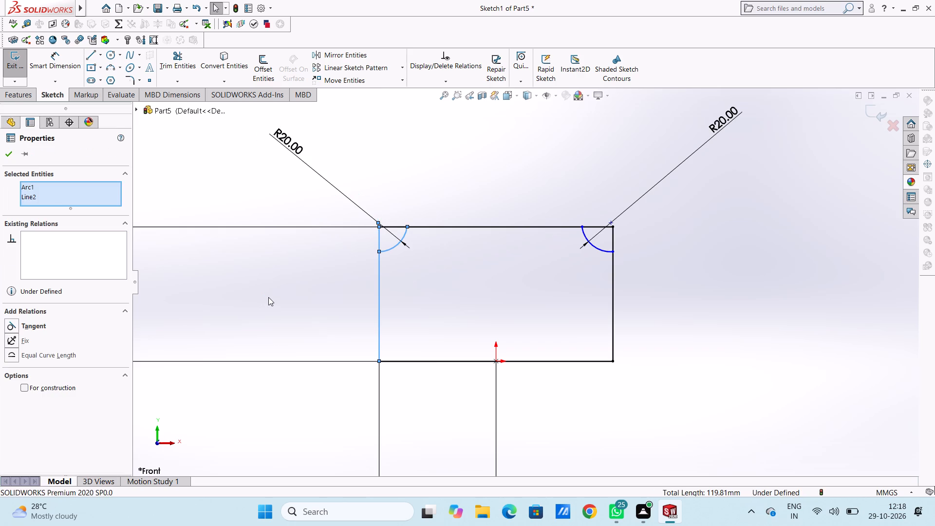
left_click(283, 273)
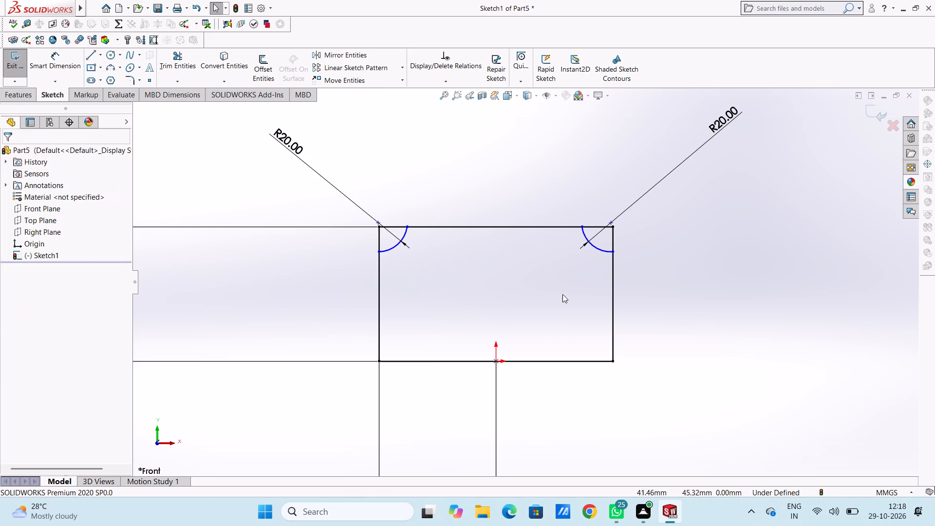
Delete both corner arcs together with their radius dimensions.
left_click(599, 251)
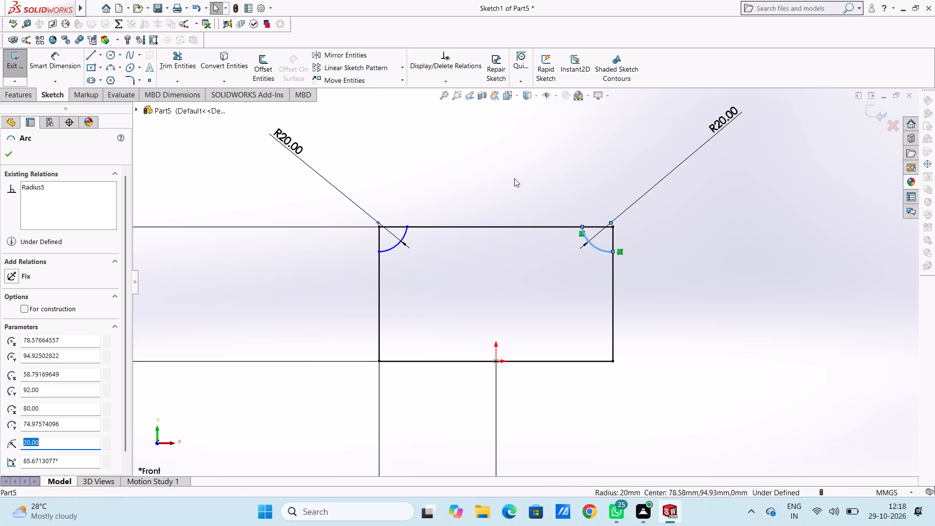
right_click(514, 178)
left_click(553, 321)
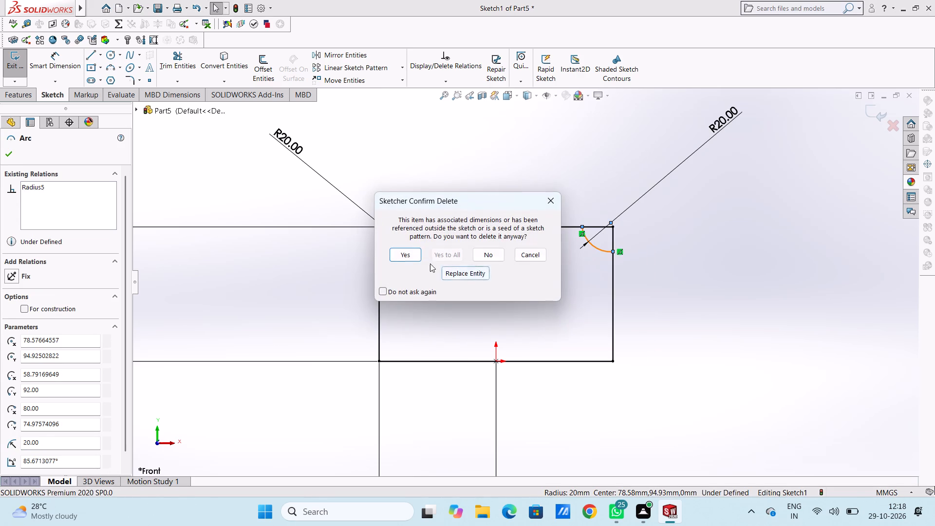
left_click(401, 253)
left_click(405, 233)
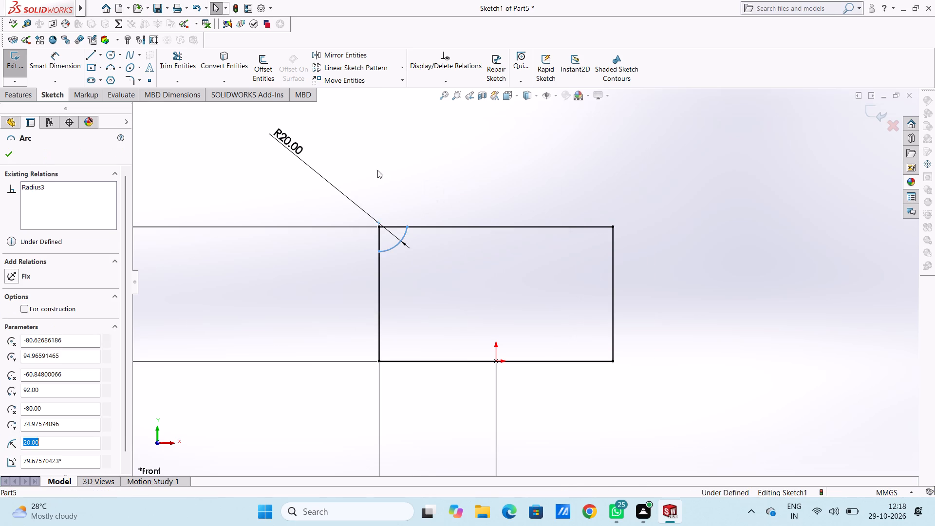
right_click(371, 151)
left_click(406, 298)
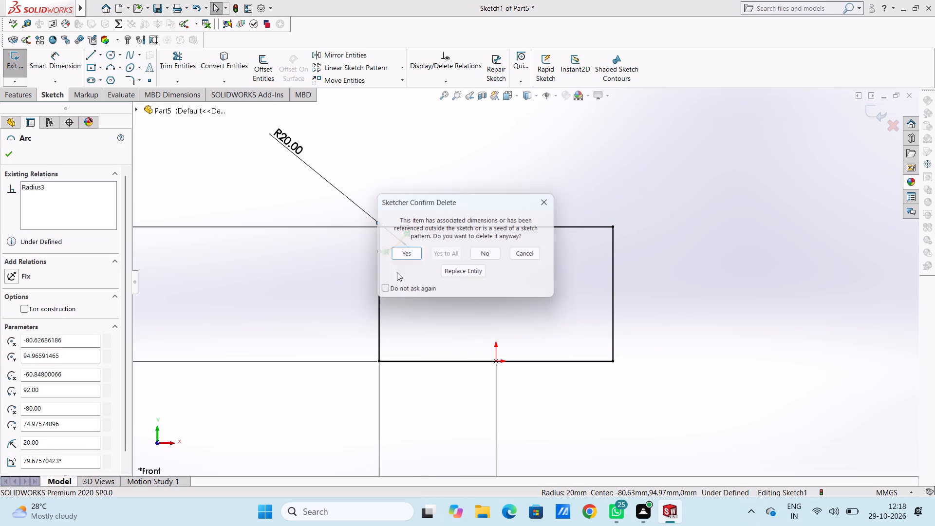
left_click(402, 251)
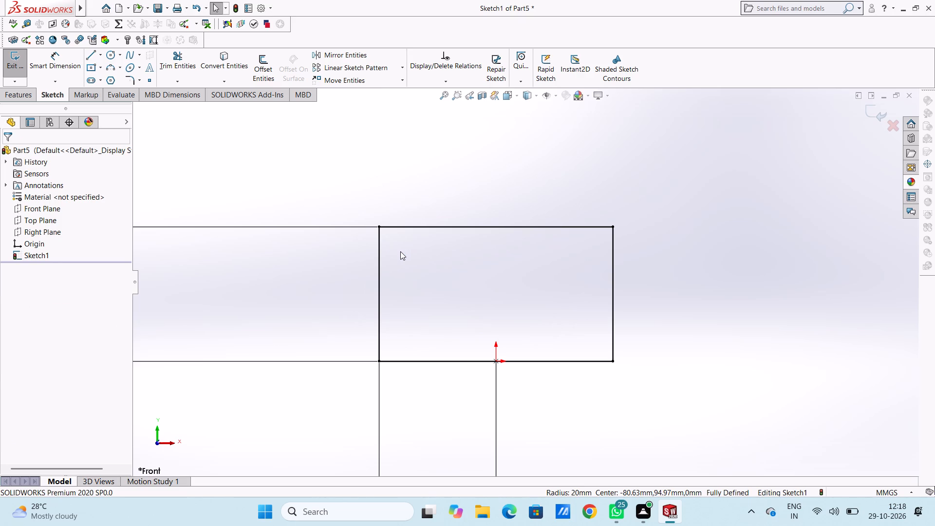
Draw two circles of radius 20 mm centred on the rectangle's upper-left and upper-right corners.
left_click(112, 55)
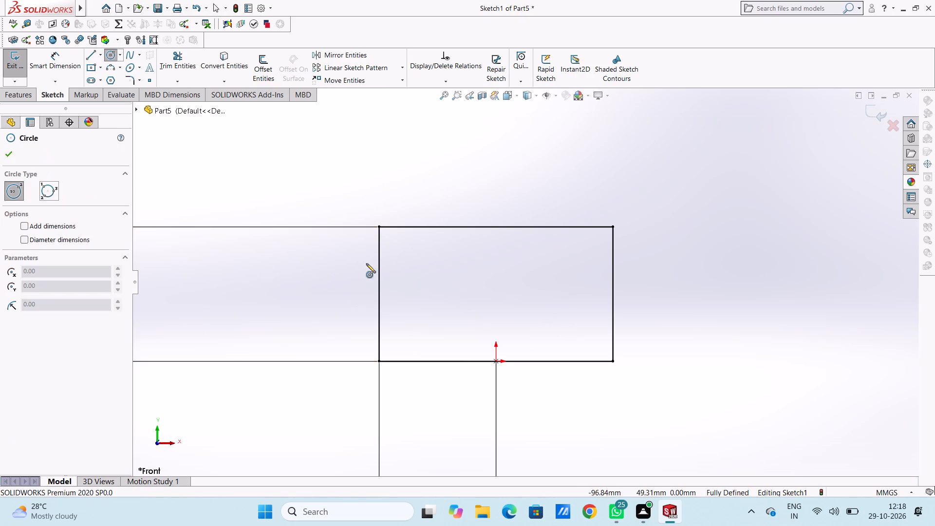
left_click(379, 227)
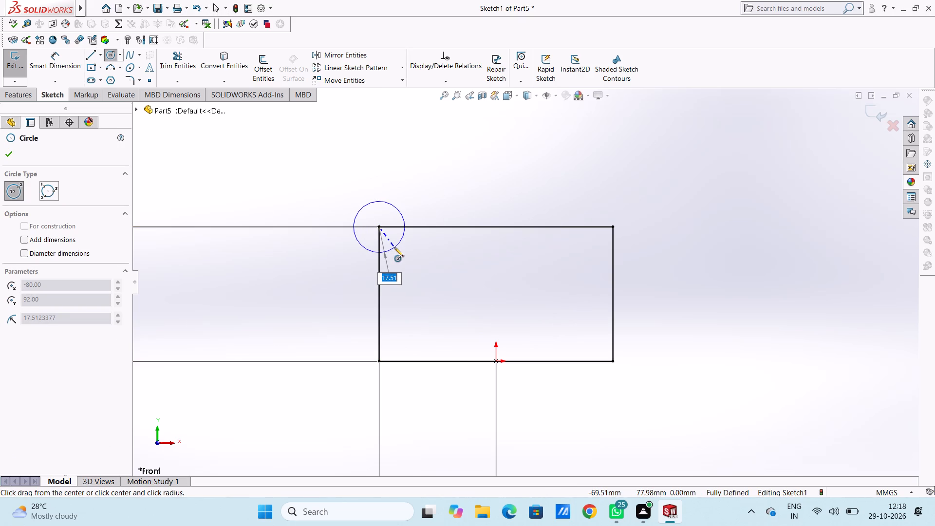
type("20")
key("Return")
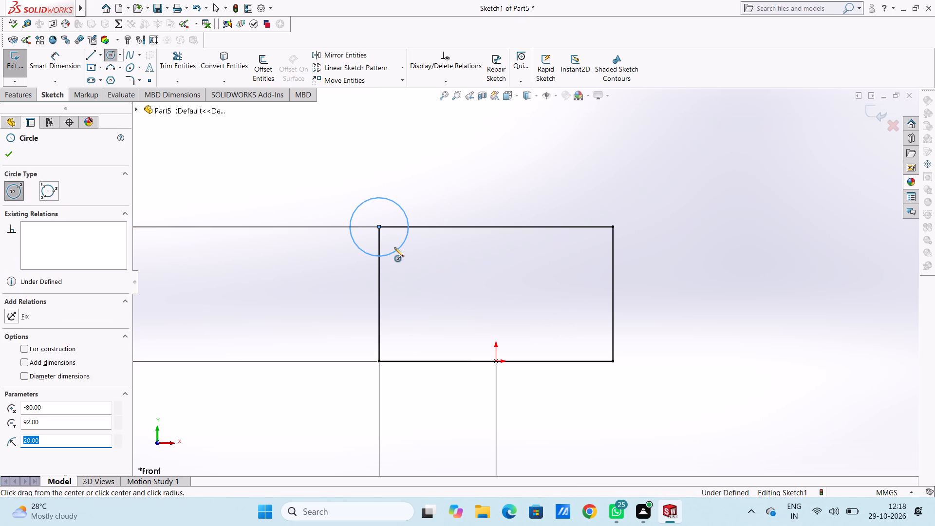
left_click(614, 225)
type("20")
key("Return")
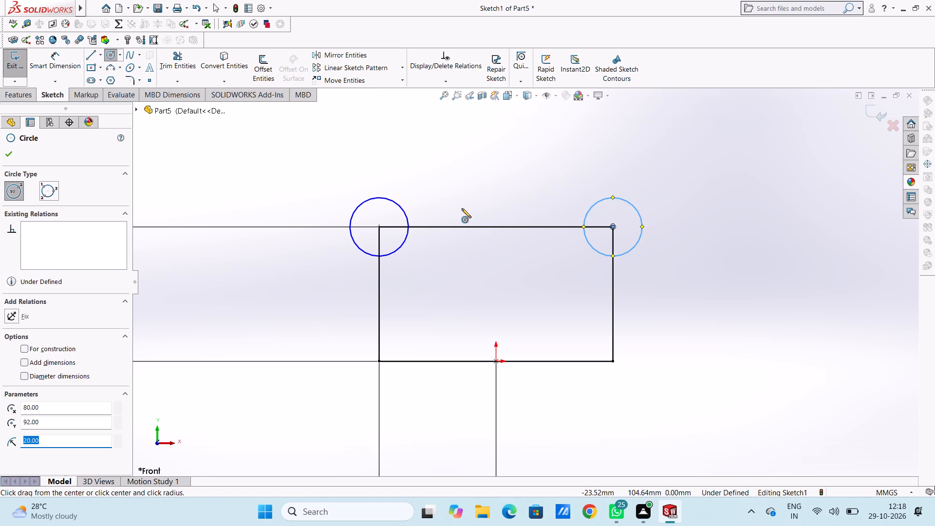
left_click(5, 152)
left_click(188, 168)
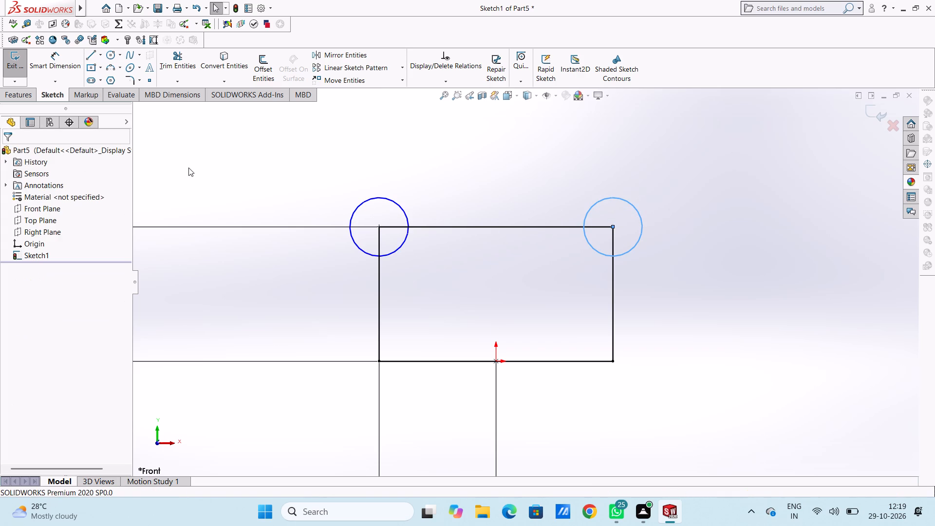
Dimension the diameters of both corner circles, placing each dimension outside the rectangle.
left_click(72, 58)
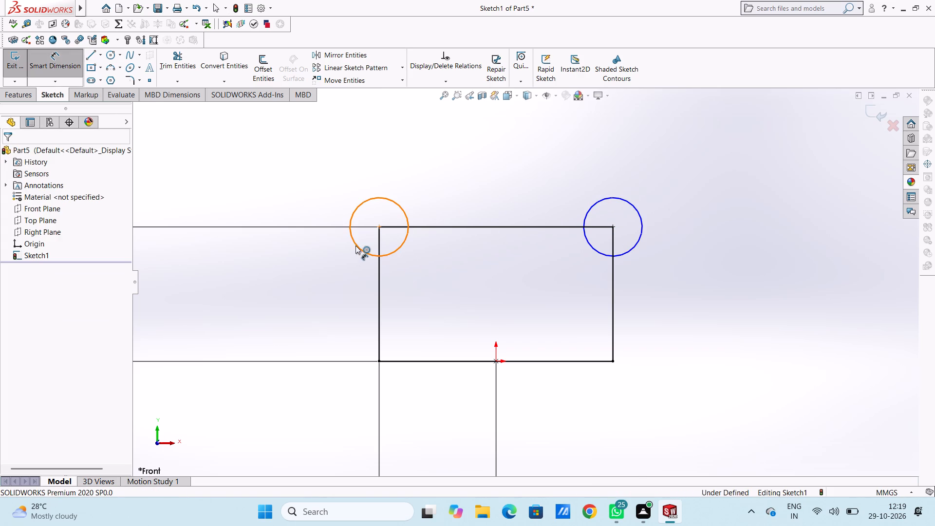
left_click(355, 245)
left_click(254, 299)
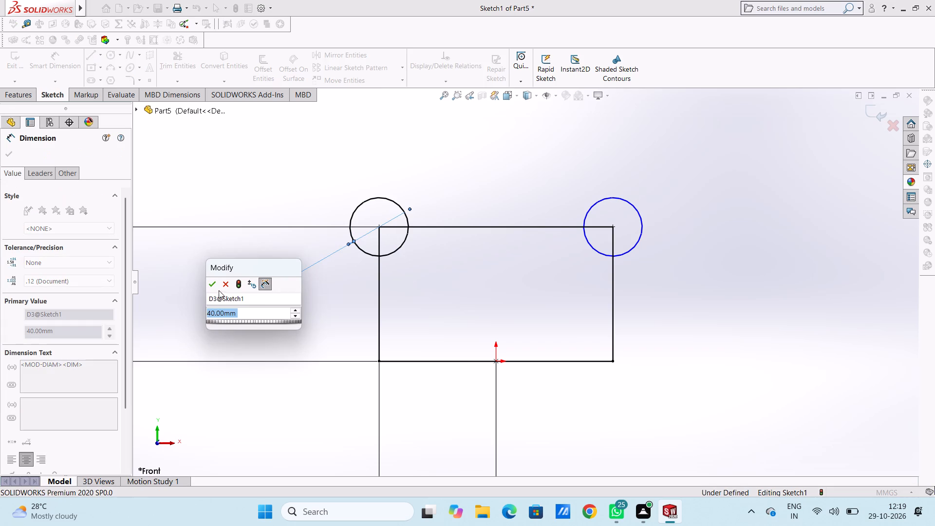
left_click(212, 287)
left_click(222, 270)
left_click(597, 202)
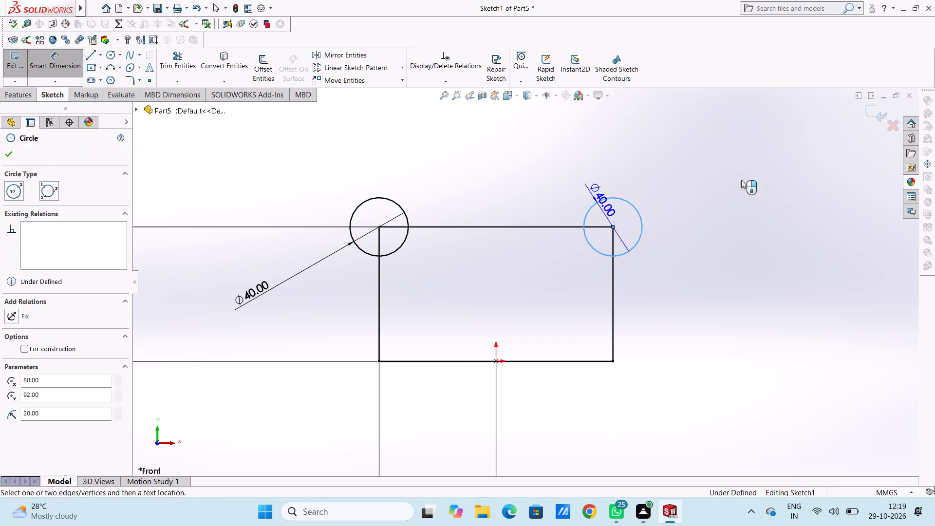
left_click(836, 305)
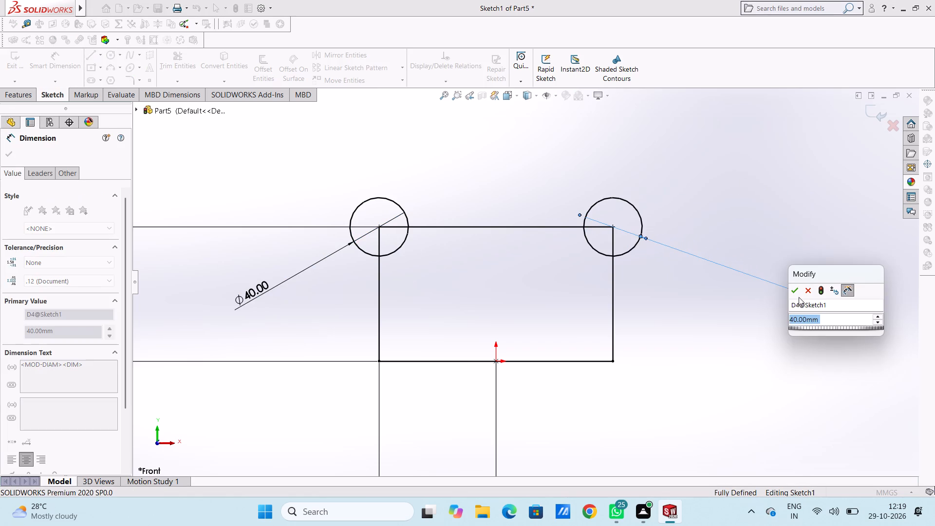
left_click(794, 292)
left_click(749, 227)
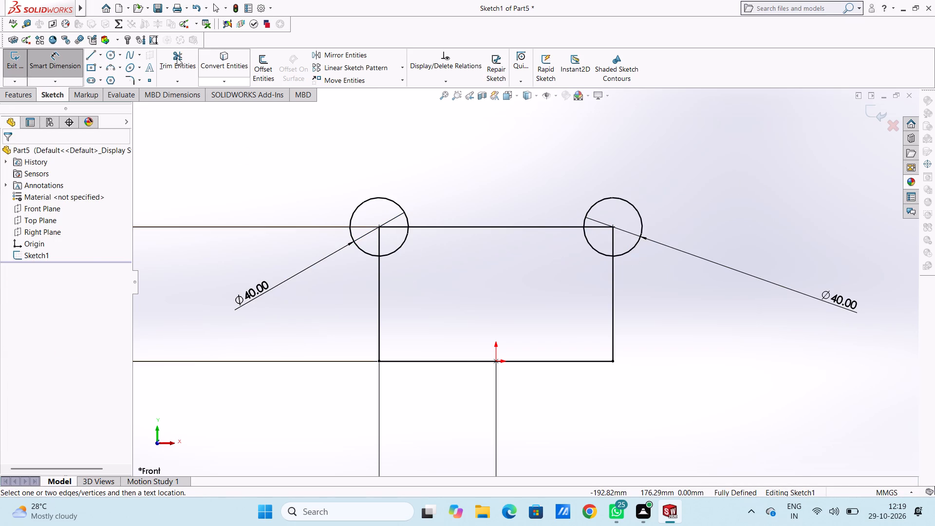
Trim the corner circles and the rectangle's corner segments, leaving only the concave arcs at the two upper corners.
left_click(177, 57)
left_click(365, 201)
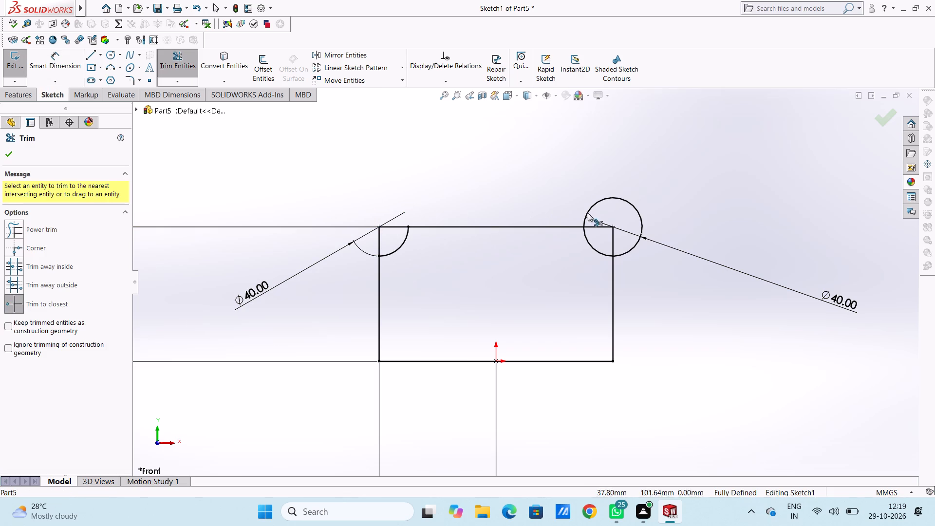
left_click(612, 196)
left_click(614, 225)
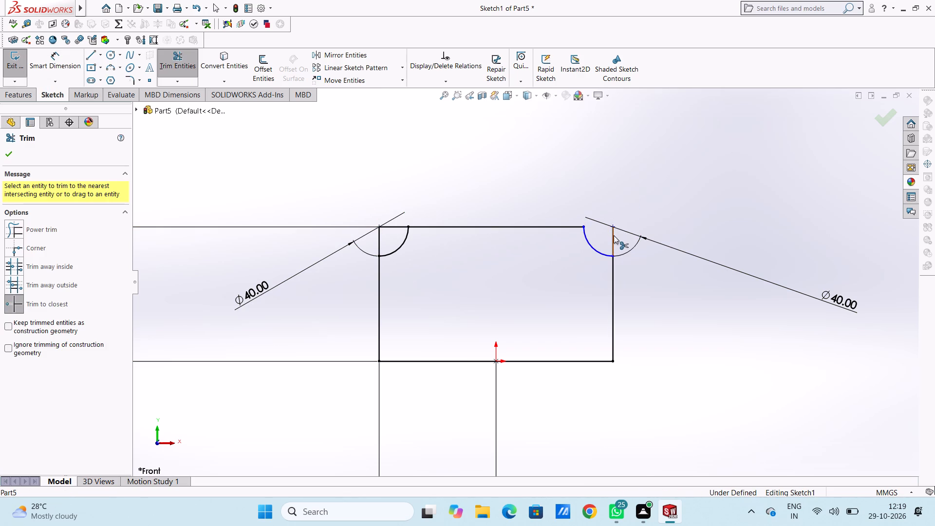
left_click(614, 235)
left_click(397, 227)
left_click(376, 242)
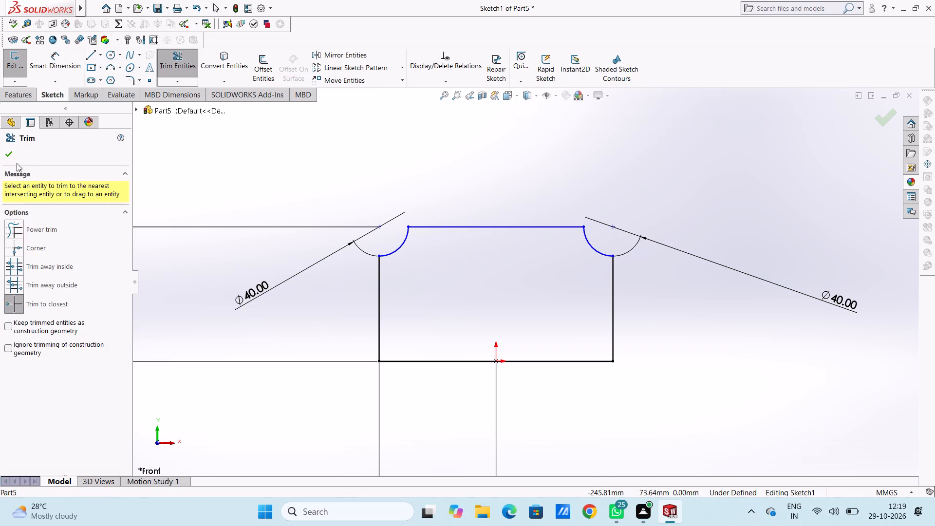
left_click(7, 154)
left_click(245, 169)
Reposition the two arc diameter dimensions across the profile, each below and beyond the side opposite its arc.
left_click_drag(253, 297, 256, 235)
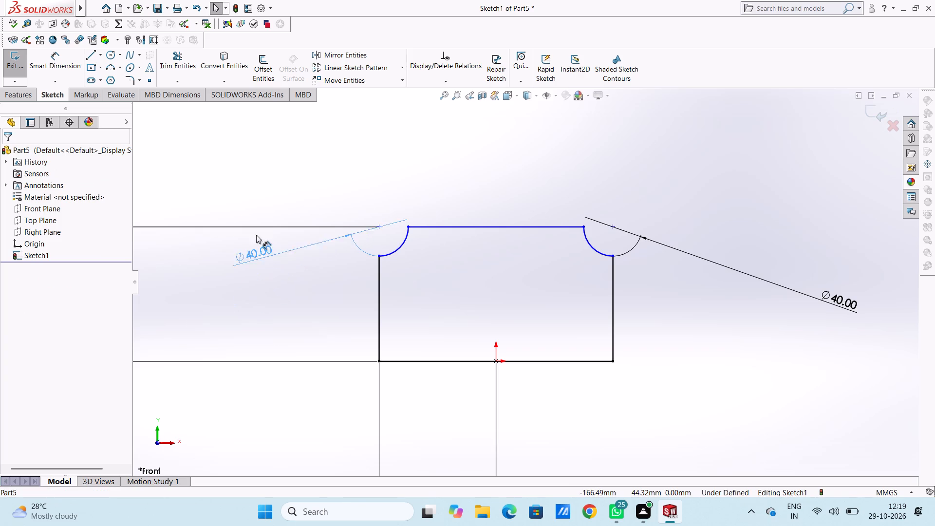
left_click_drag(256, 235, 714, 382)
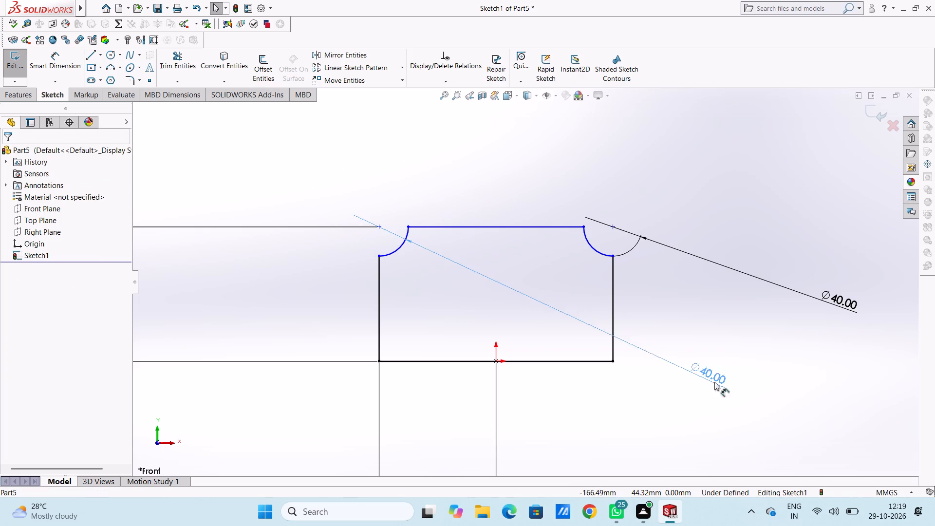
left_click_drag(714, 382, 802, 445)
left_click(680, 354)
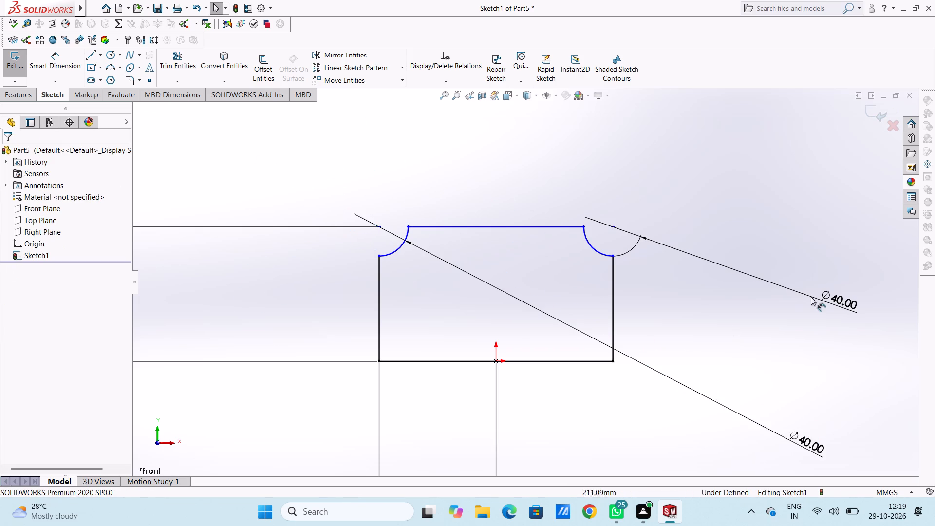
left_click(853, 294)
left_click(833, 269)
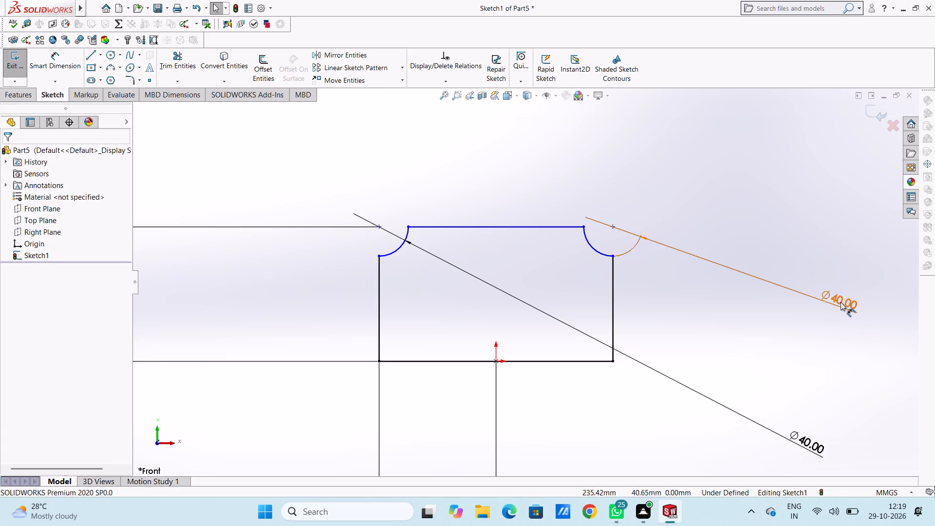
left_click_drag(841, 302, 243, 433)
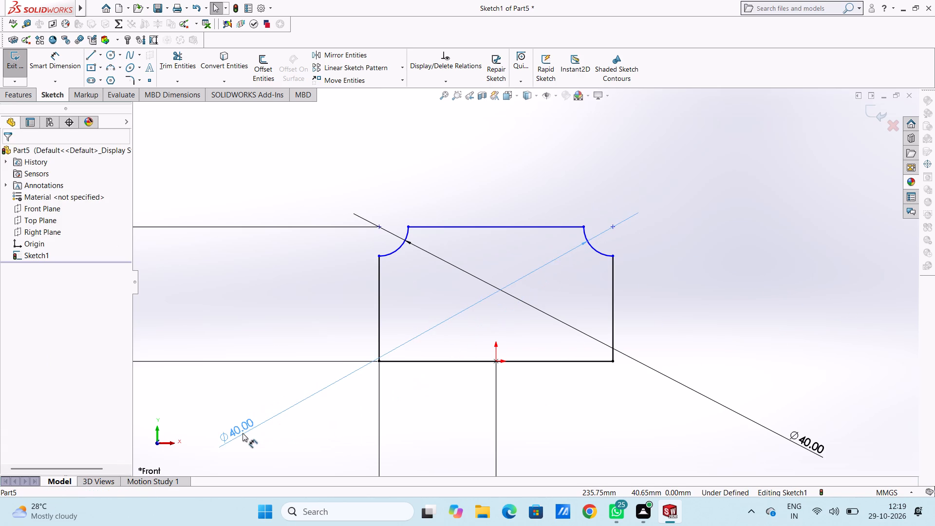
left_click_drag(243, 433, 243, 433)
left_click(318, 309)
Dimension the length of the trimmed top edge, placing the dimension above the profile.
scroll(396, 339, "up", 3)
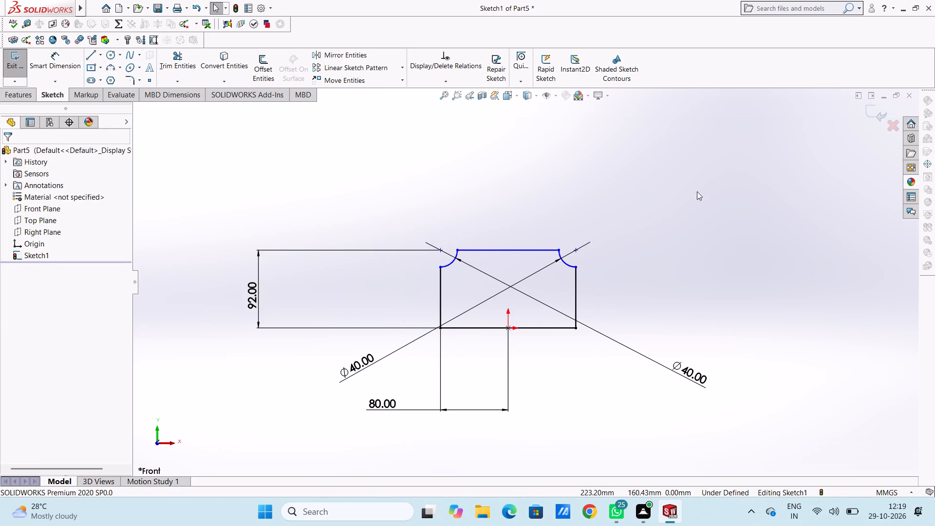
scroll(702, 200, "down", 2)
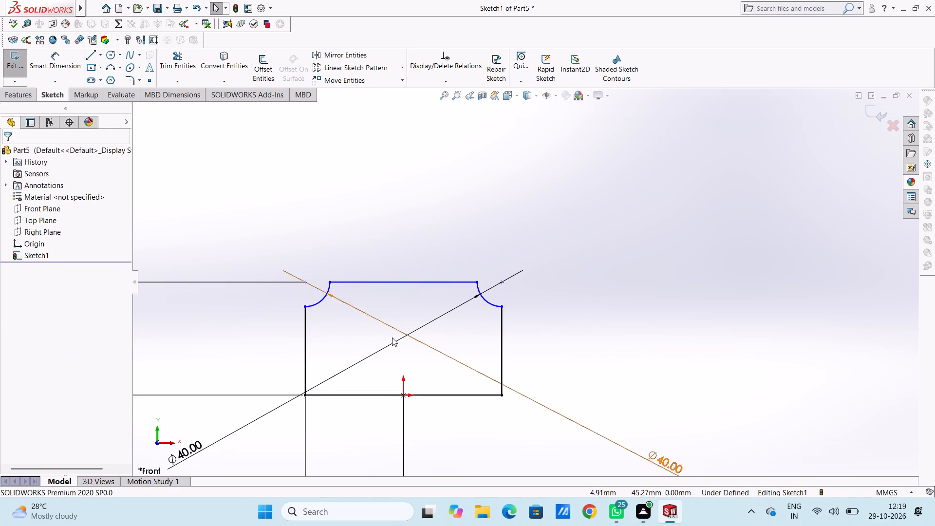
scroll(387, 335, "down", 1)
scroll(386, 301, "up", 1)
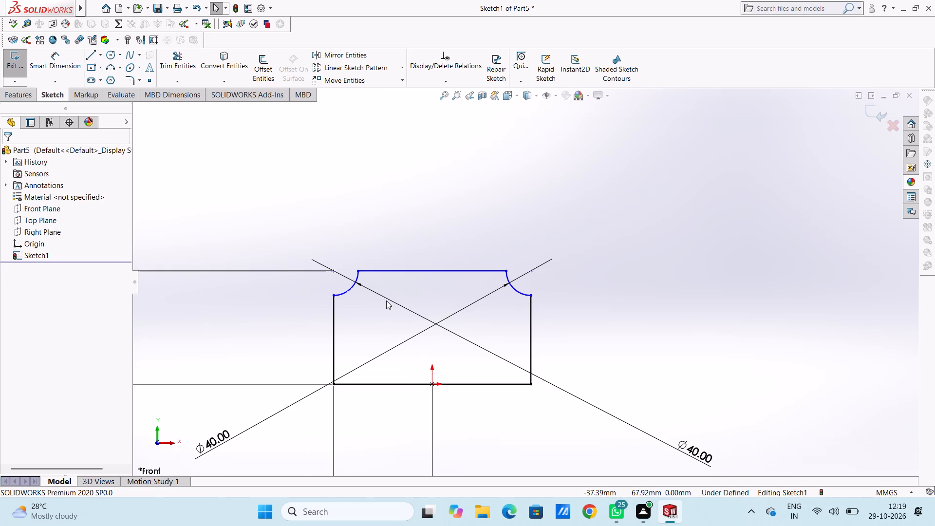
left_click(59, 63)
left_click(367, 270)
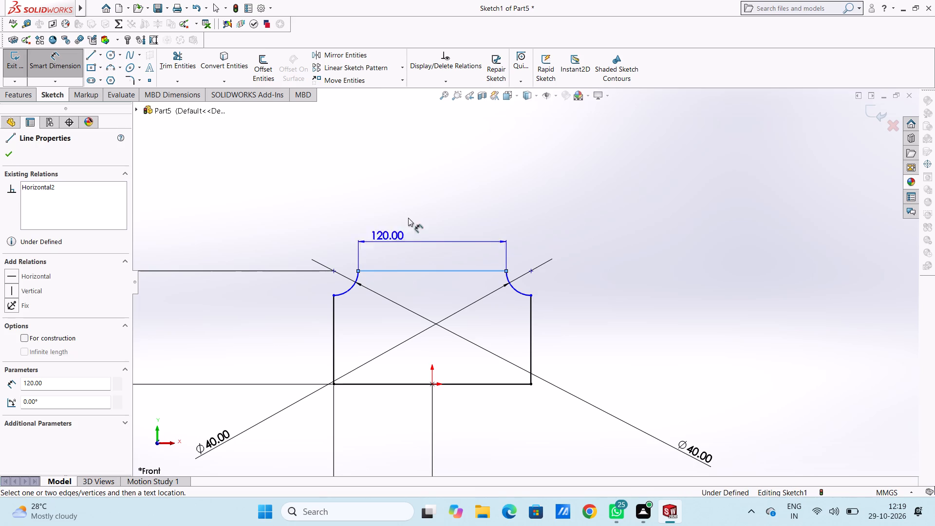
left_click(607, 143)
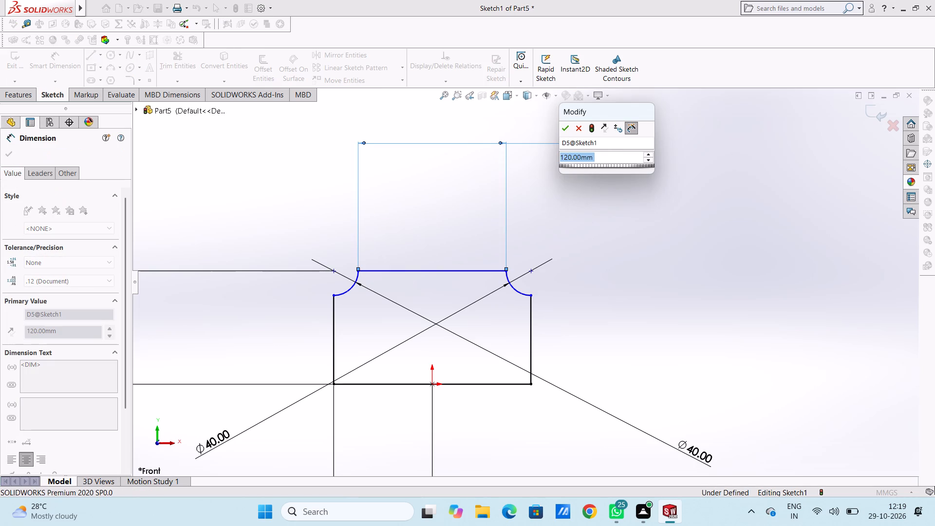
left_click(565, 131)
left_click(544, 132)
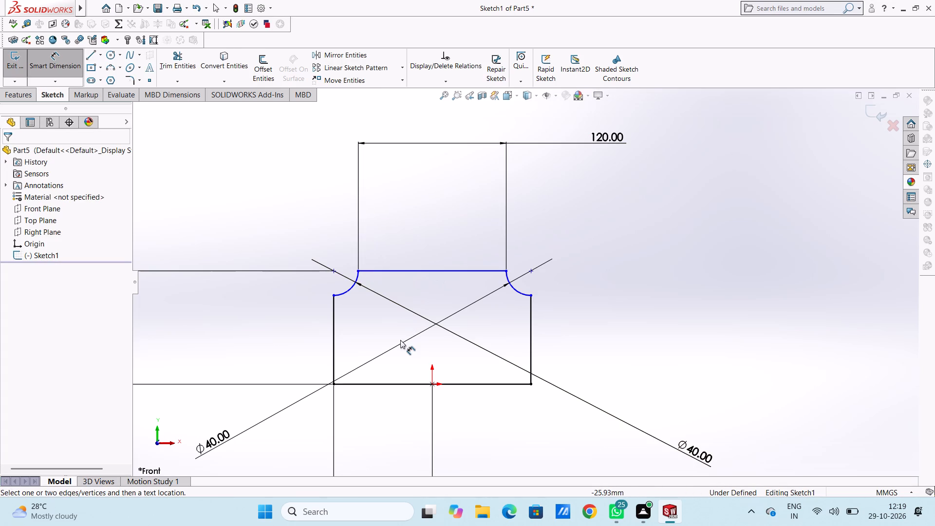
Dimension the lengths of the trimmed left and right sides, placing each dimension outside the profile.
scroll(400, 341, "up", 2)
scroll(478, 418, "down", 1)
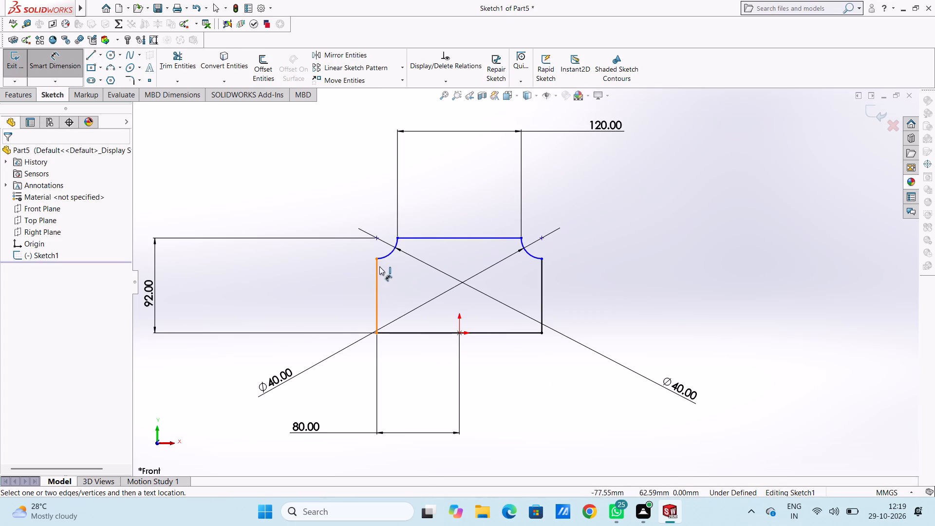
left_click(375, 270)
left_click(239, 284)
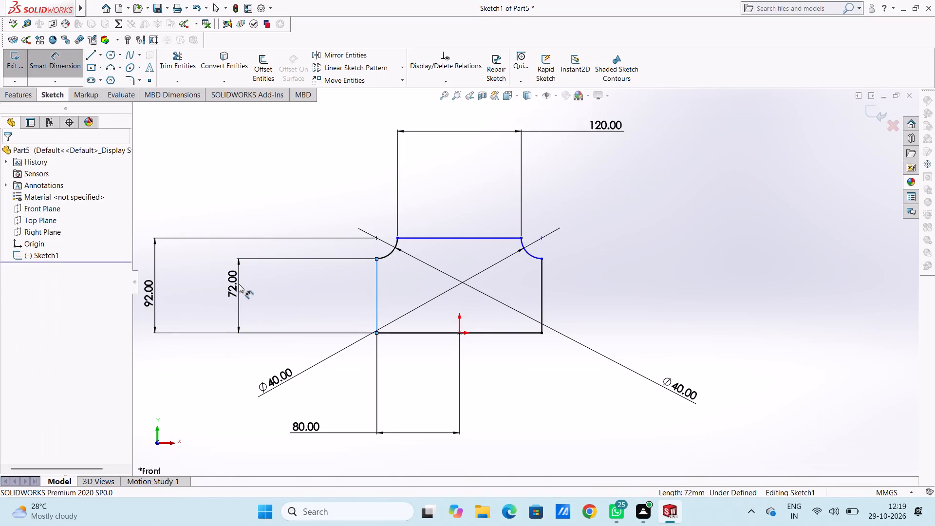
left_click(196, 270)
left_click(207, 229)
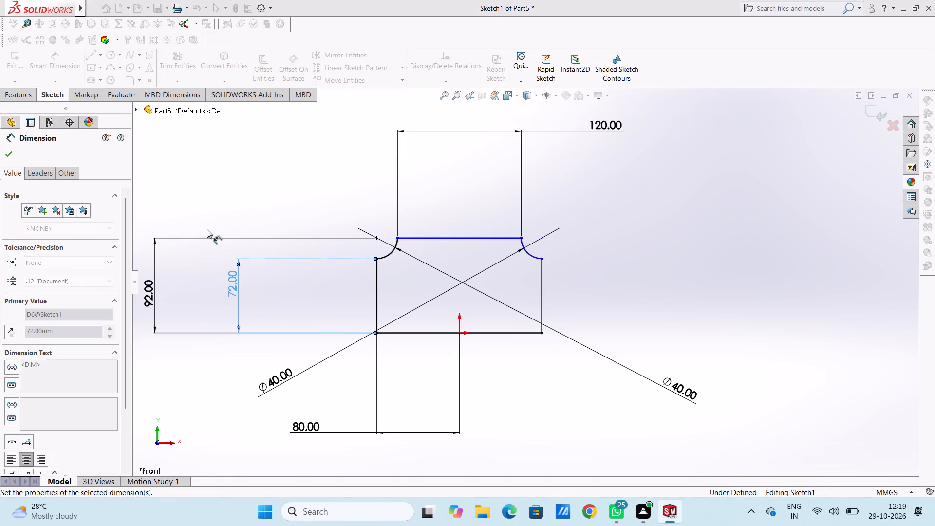
left_click_drag(541, 288, 546, 288)
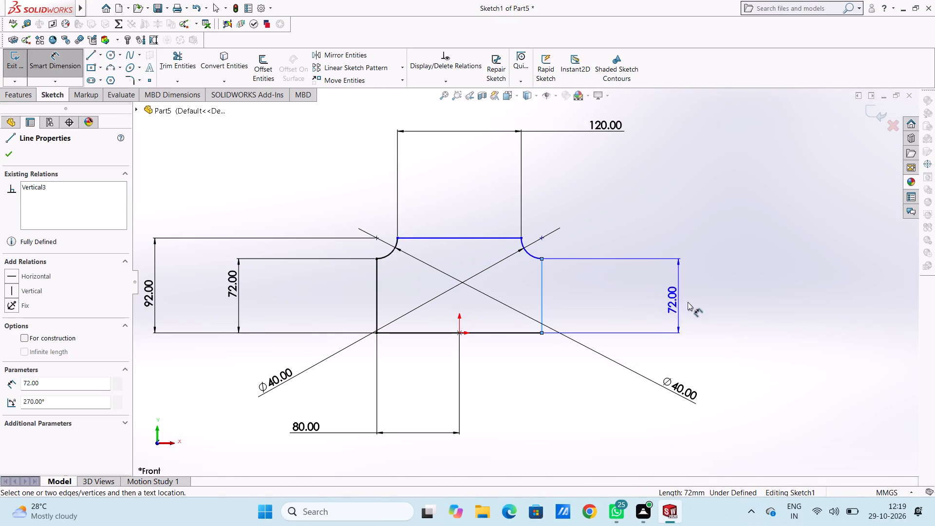
left_click(760, 315)
left_click(716, 294)
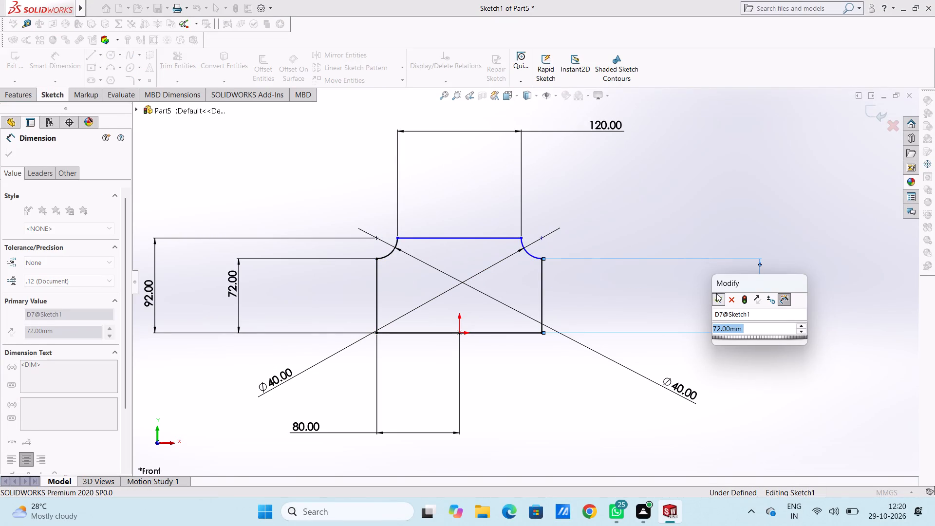
left_click(653, 274)
Dimension the vertical distance between the top edge and the origin, placing it to the right of the profile.
left_click(508, 237)
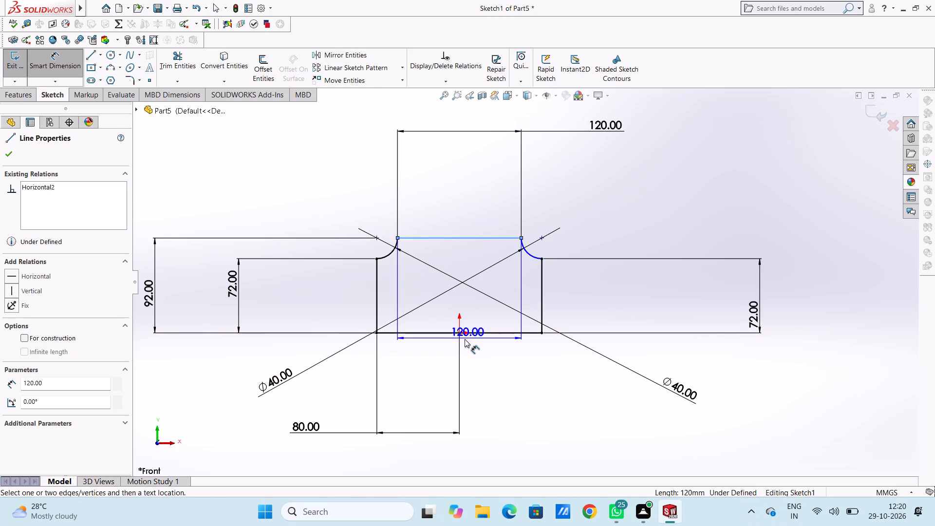
left_click(459, 333)
left_click(813, 291)
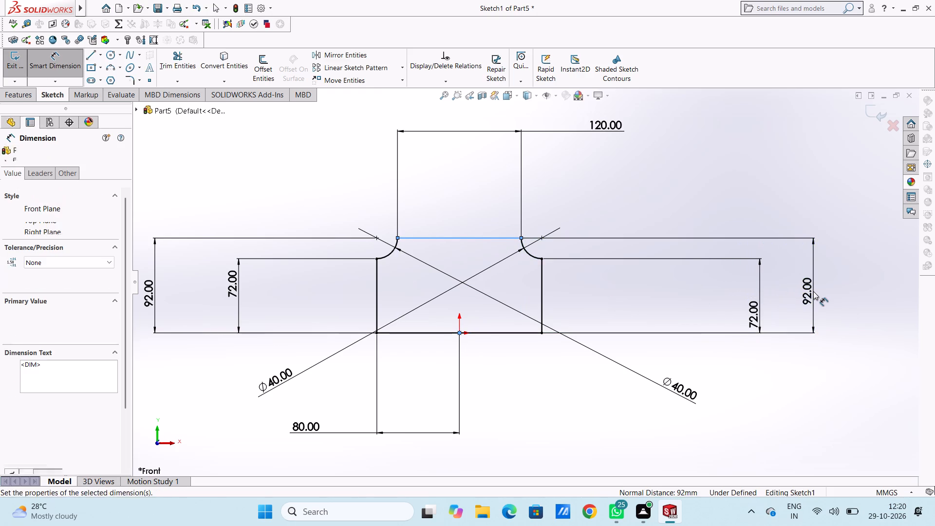
left_click(766, 271)
left_click(719, 200)
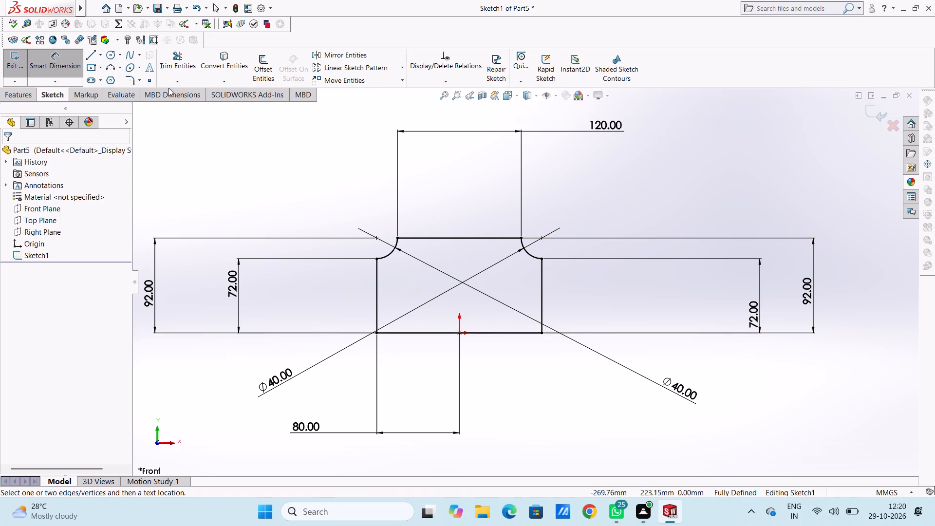
Offset the profile's left and right sides inward by 16 mm, with the bi-directional option off.
left_click(260, 69)
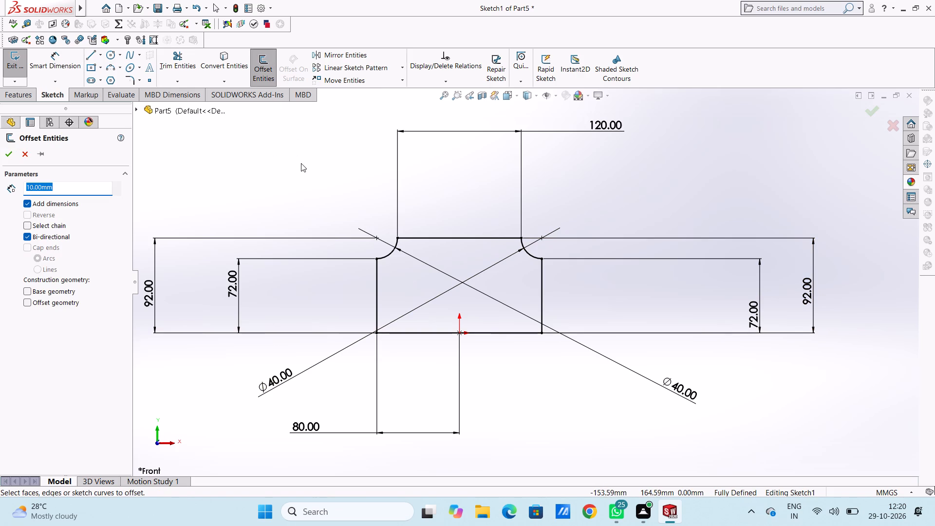
type("16")
key("Return")
left_click(376, 299)
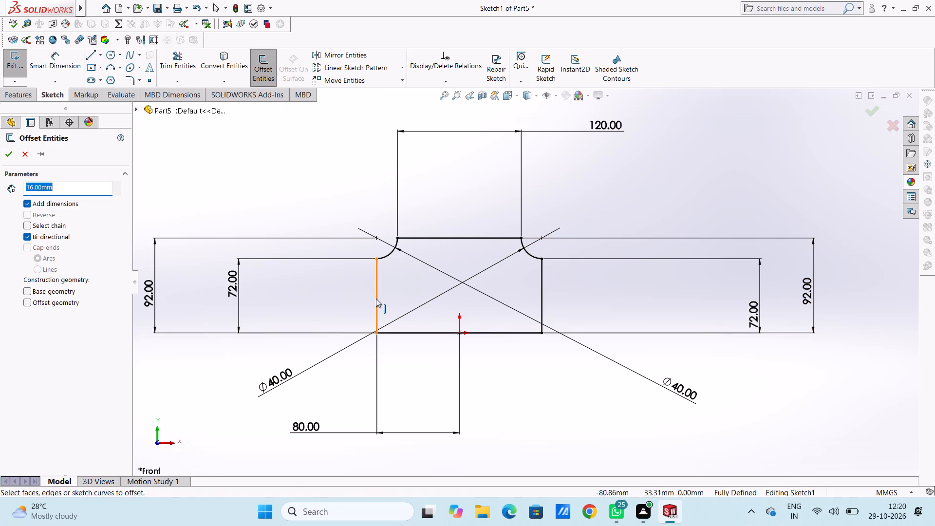
left_click(31, 236)
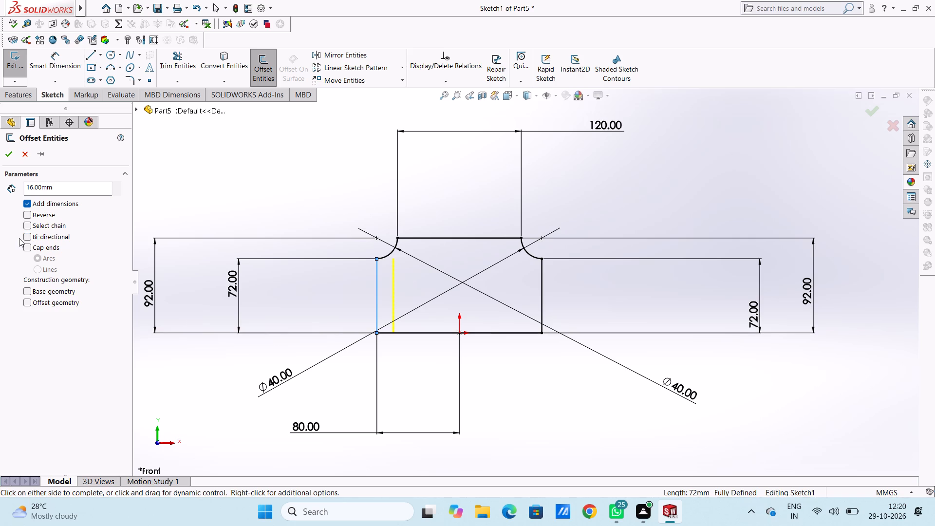
left_click(541, 287)
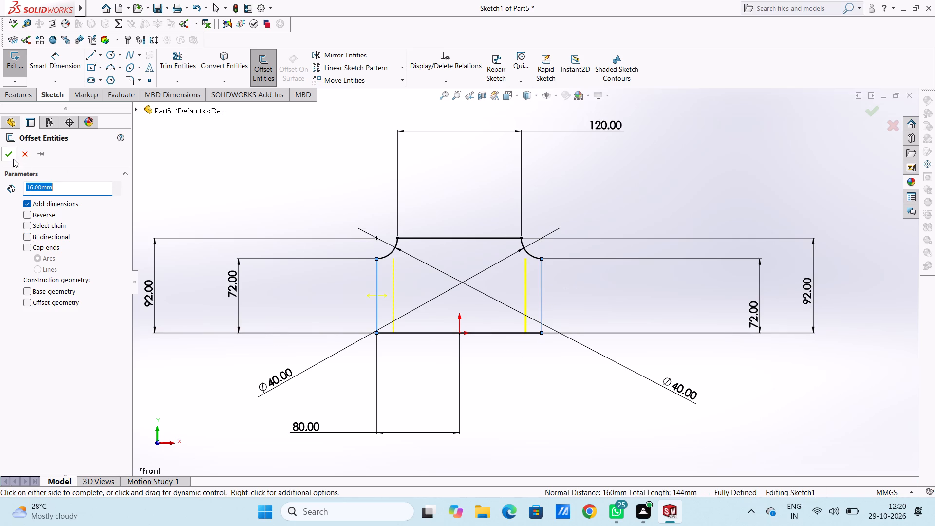
left_click(9, 155)
left_click(269, 178)
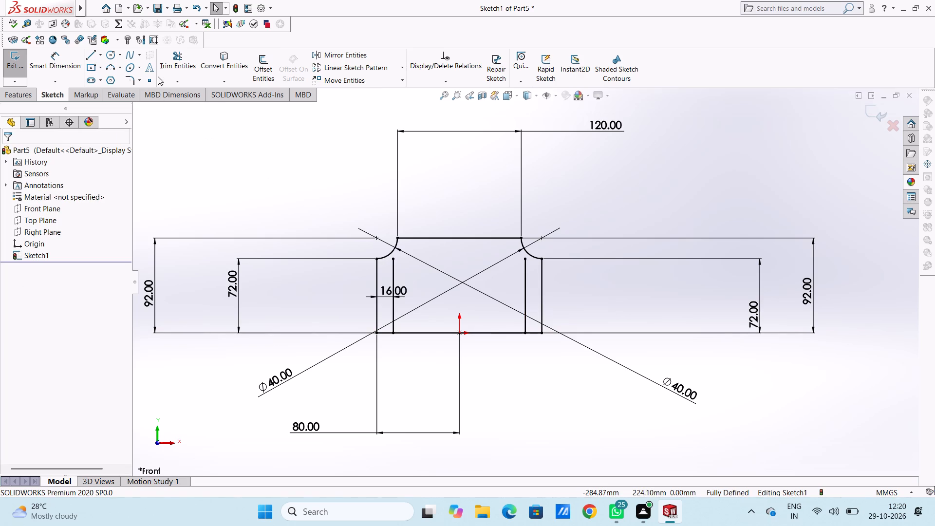
Offset the profile's top edge inward by 18 mm.
left_click(263, 66)
left_click(443, 237)
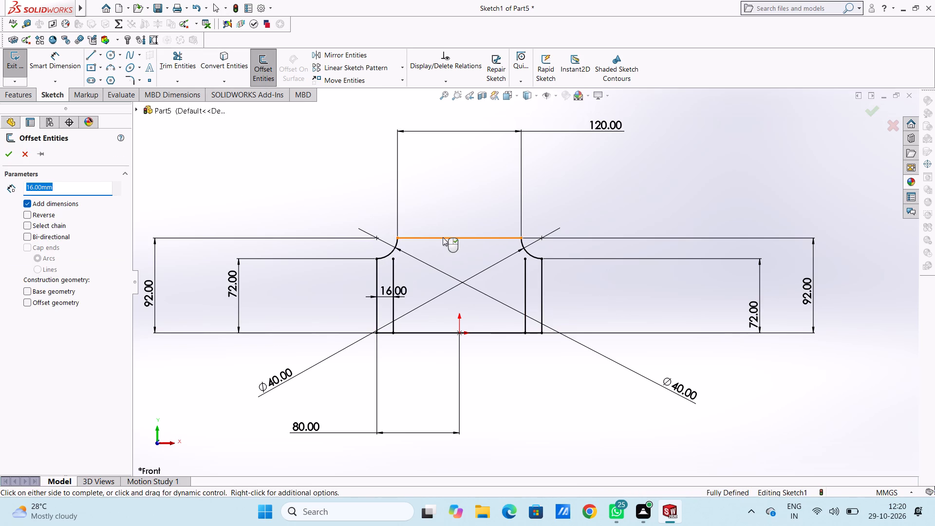
type("18")
key("Return")
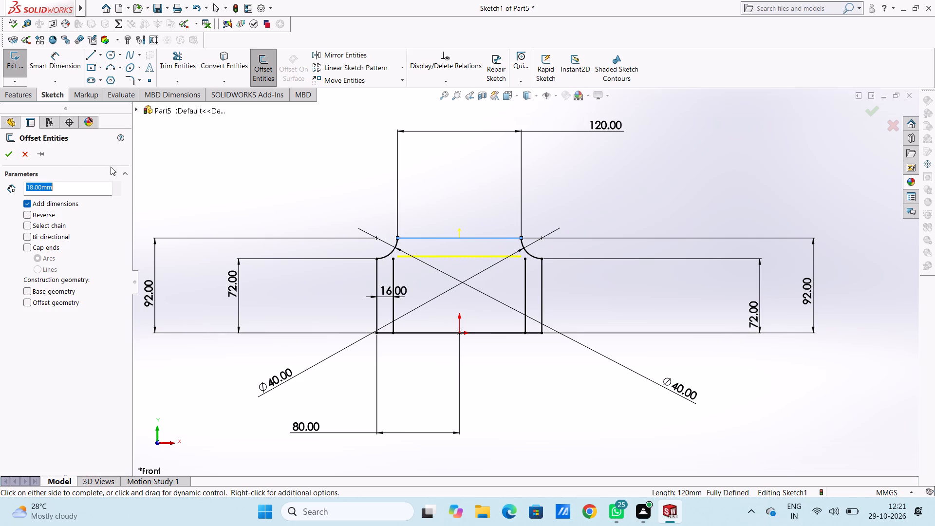
left_click(6, 158)
left_click(193, 199)
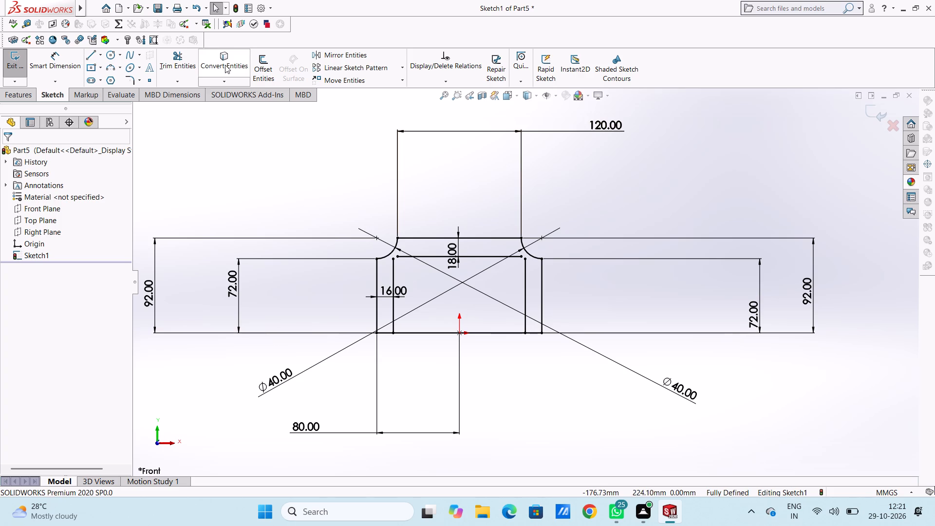
Fillet the two upper corners of the inner offset outline with a 20 mm radius.
left_click(127, 82)
scroll(517, 307, "down", 3)
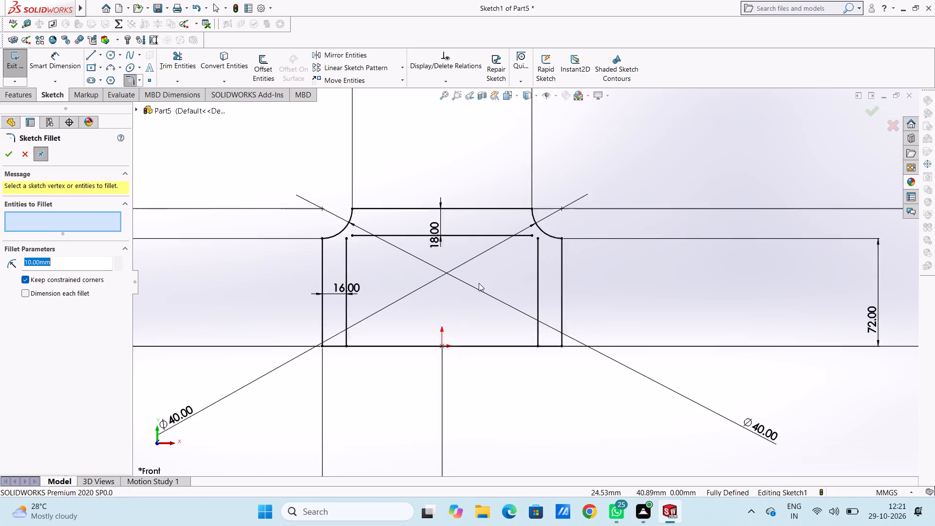
scroll(479, 283, "down", 1)
left_click(291, 217)
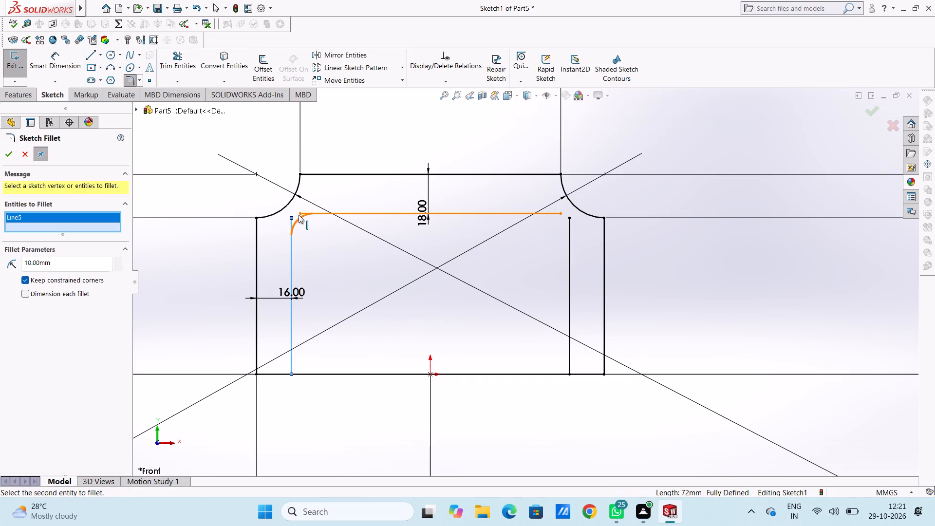
double_click(99, 265)
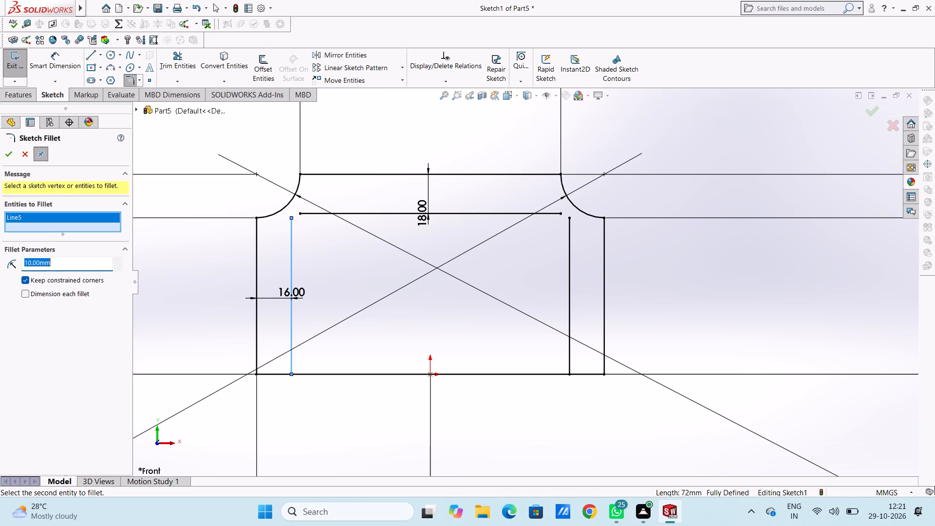
type("20")
key("Return")
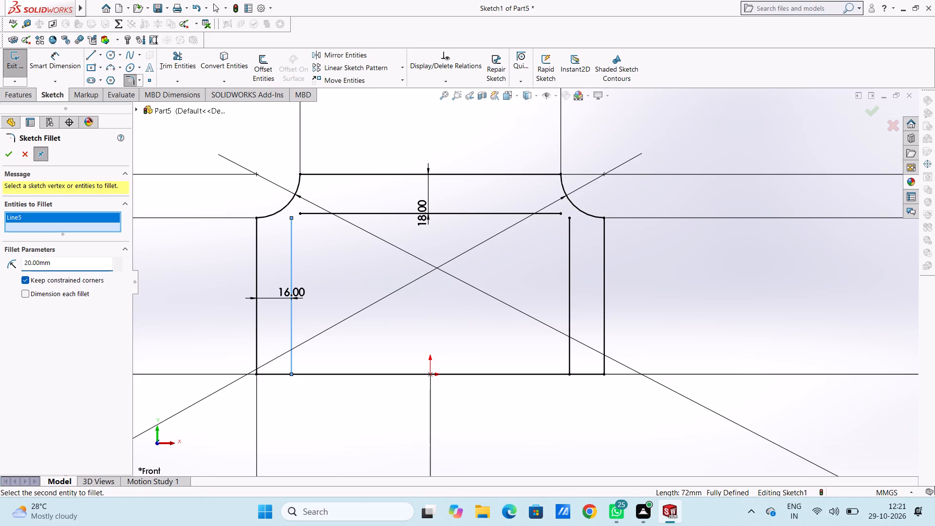
left_click(313, 214)
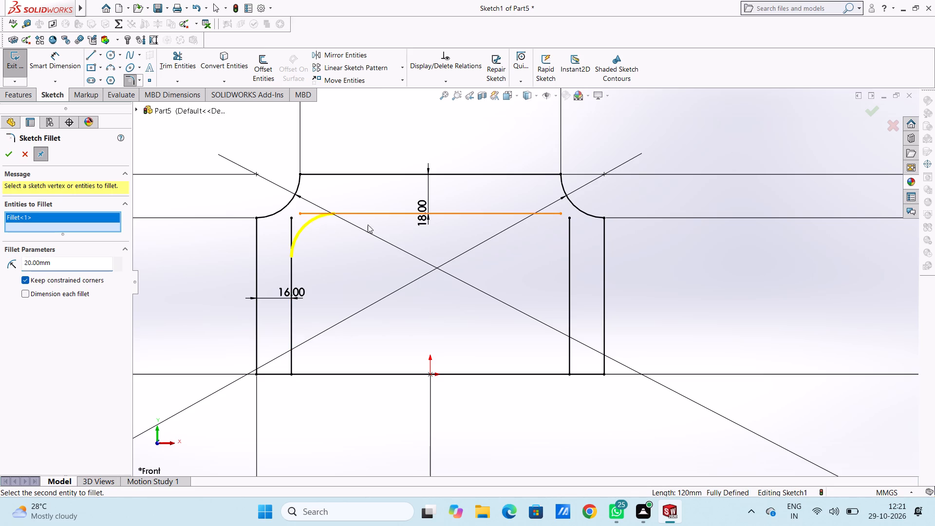
left_click(554, 212)
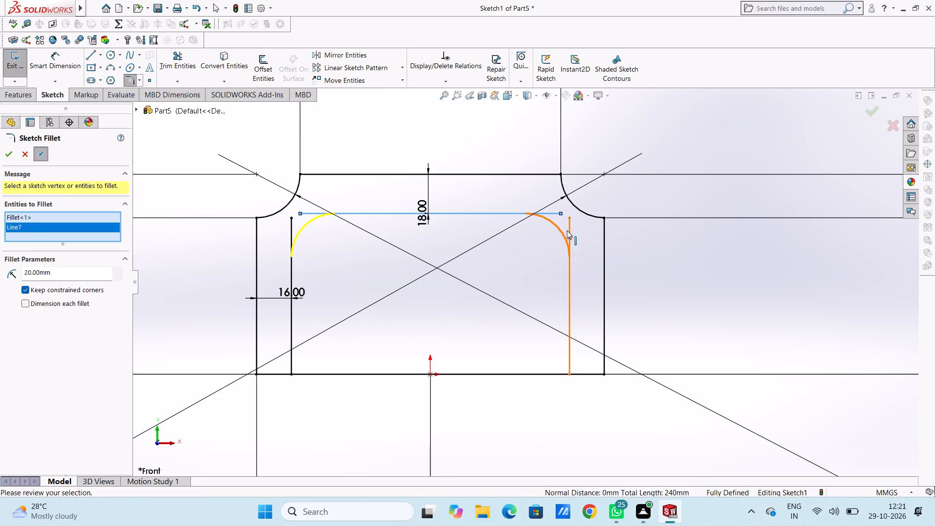
left_click(567, 231)
scroll(527, 249, "up", 4)
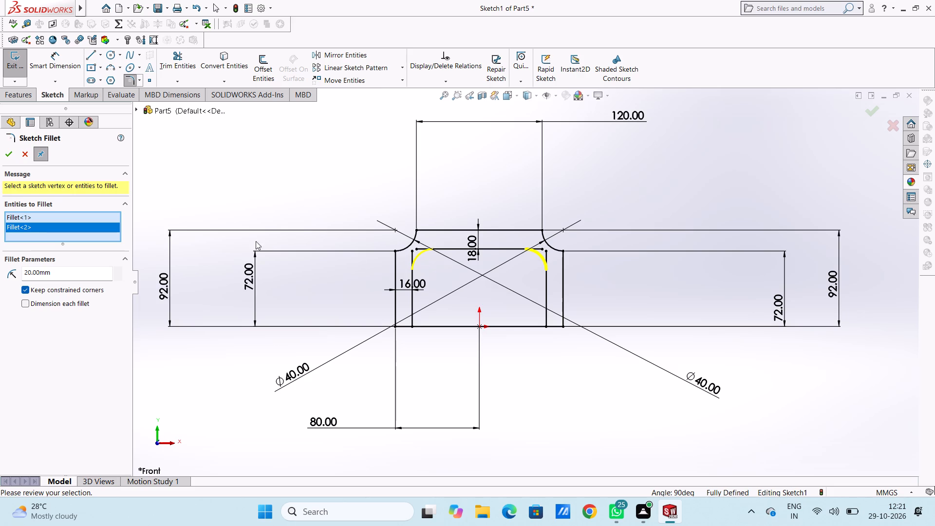
left_click(9, 155)
left_click(8, 154)
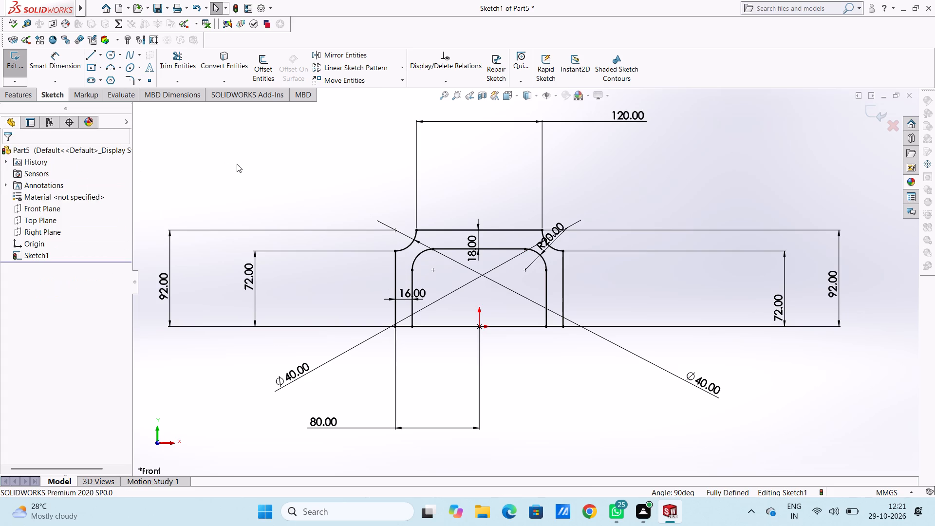
Move the fillet's R20 dimension outside the profile, above and to the right of it.
left_click(237, 164)
left_click_drag(556, 235, 683, 170)
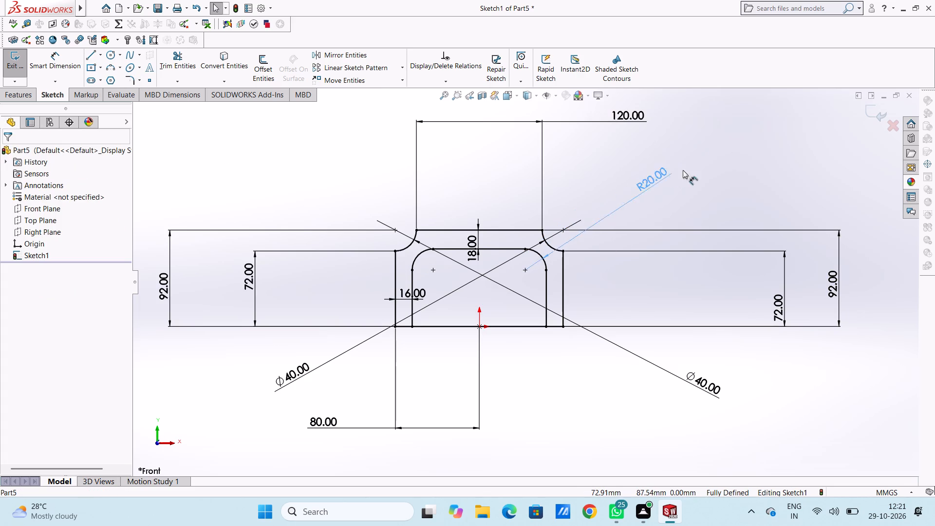
left_click_drag(683, 170, 717, 123)
left_click(678, 186)
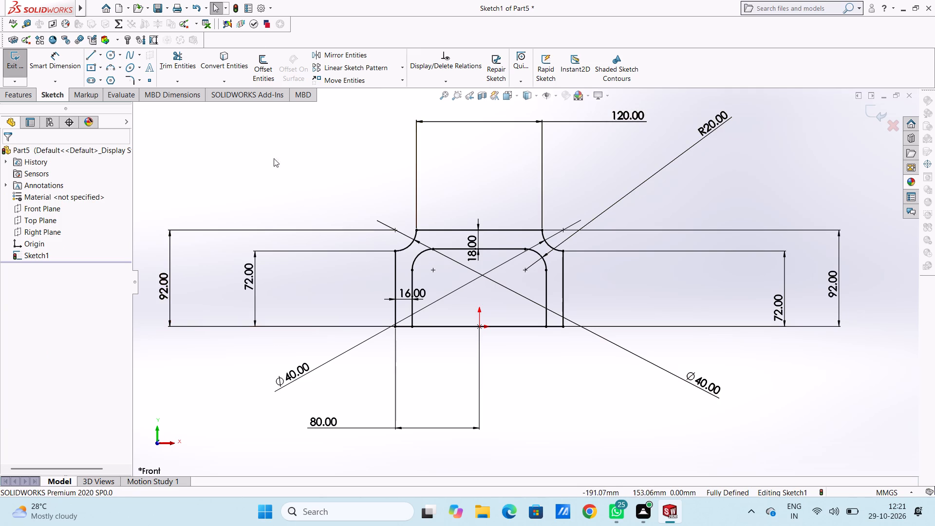
Trim away the bottom line between the two inner sides, using the trim-to-closest option.
left_click(183, 56)
left_click(440, 327)
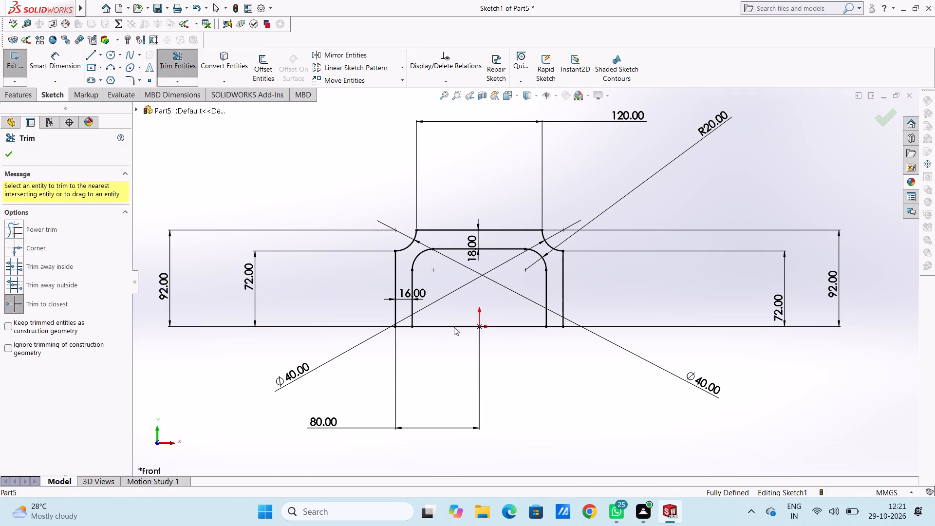
left_click(508, 268)
left_click(500, 329)
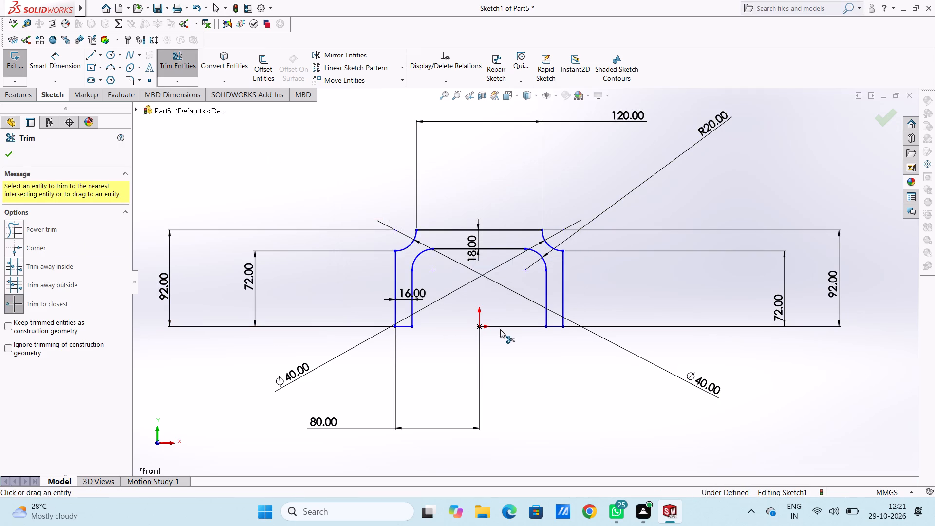
left_click(506, 323)
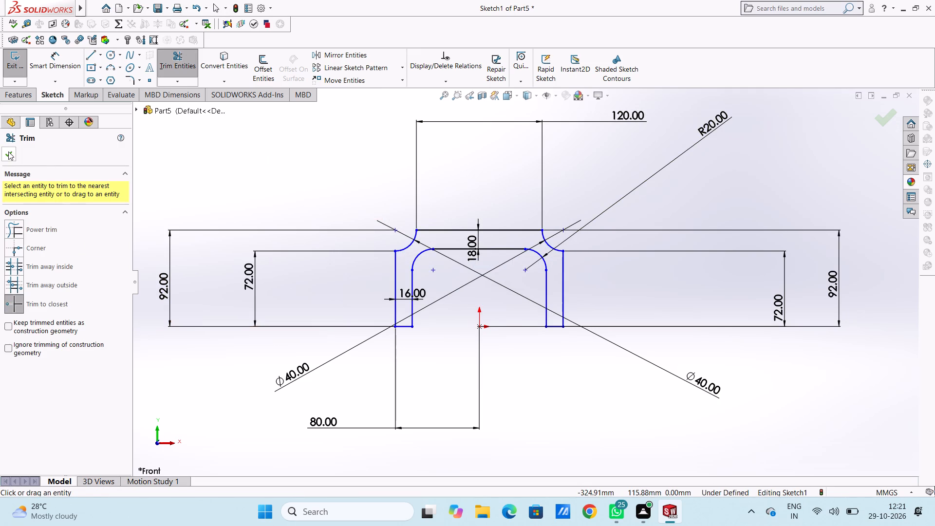
left_click(8, 151)
left_click(242, 191)
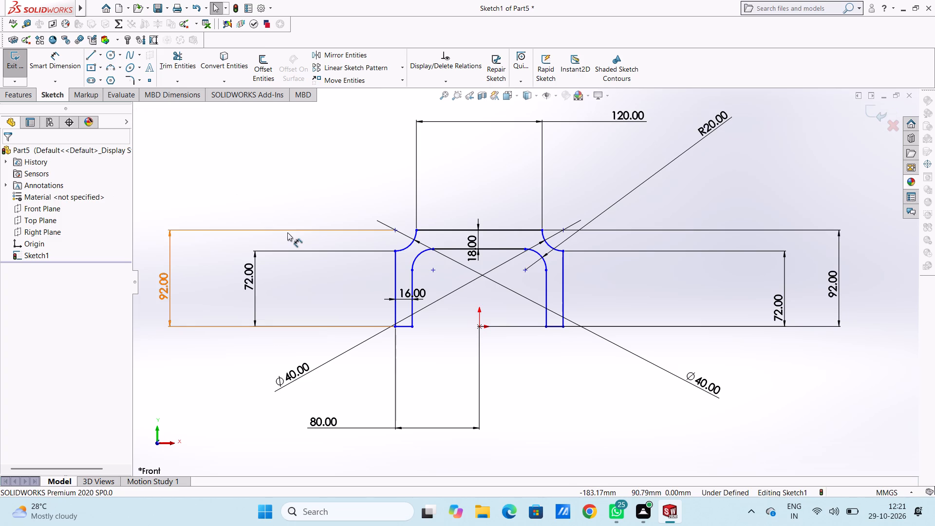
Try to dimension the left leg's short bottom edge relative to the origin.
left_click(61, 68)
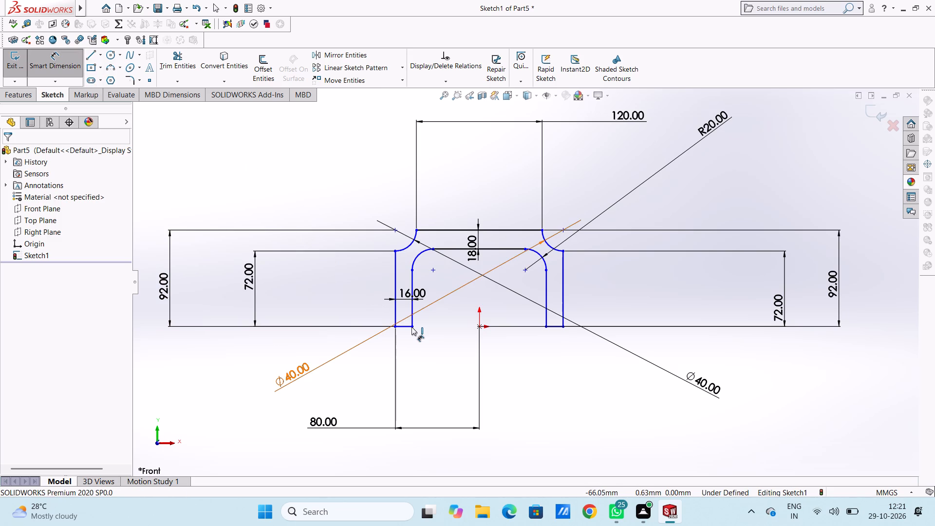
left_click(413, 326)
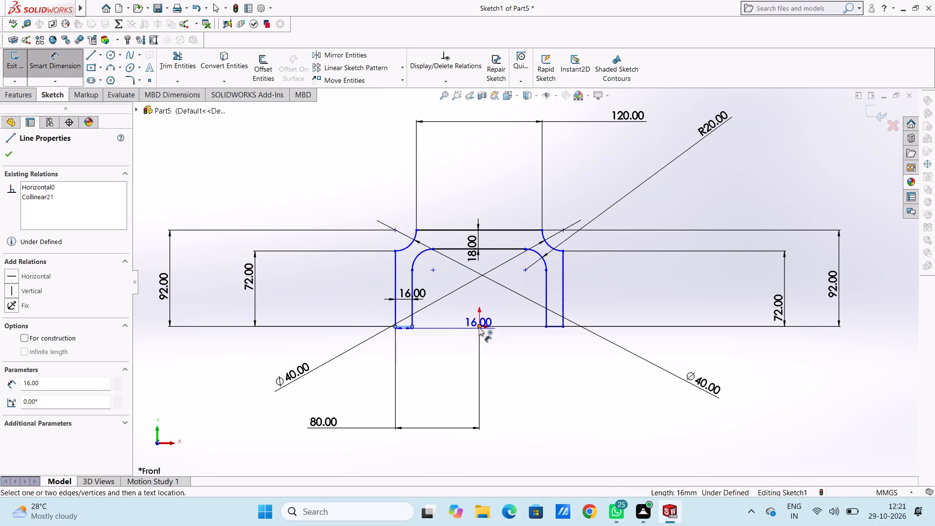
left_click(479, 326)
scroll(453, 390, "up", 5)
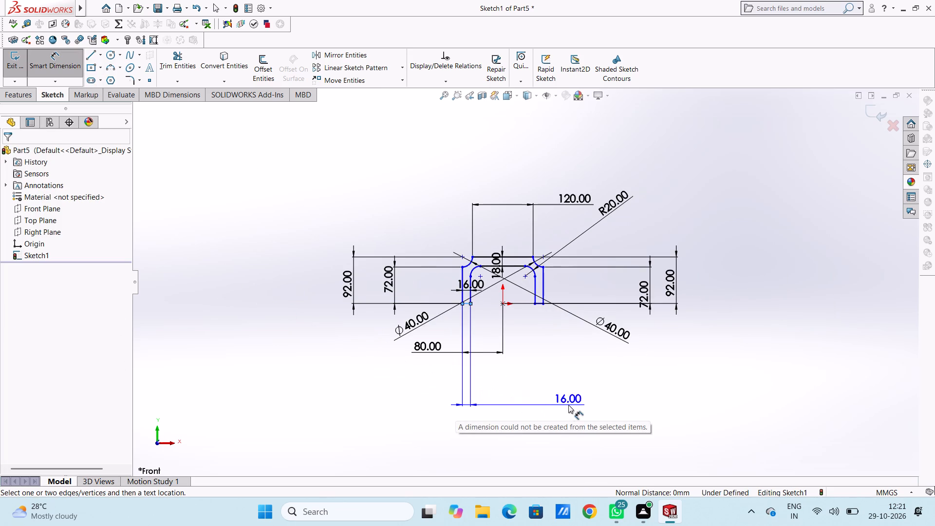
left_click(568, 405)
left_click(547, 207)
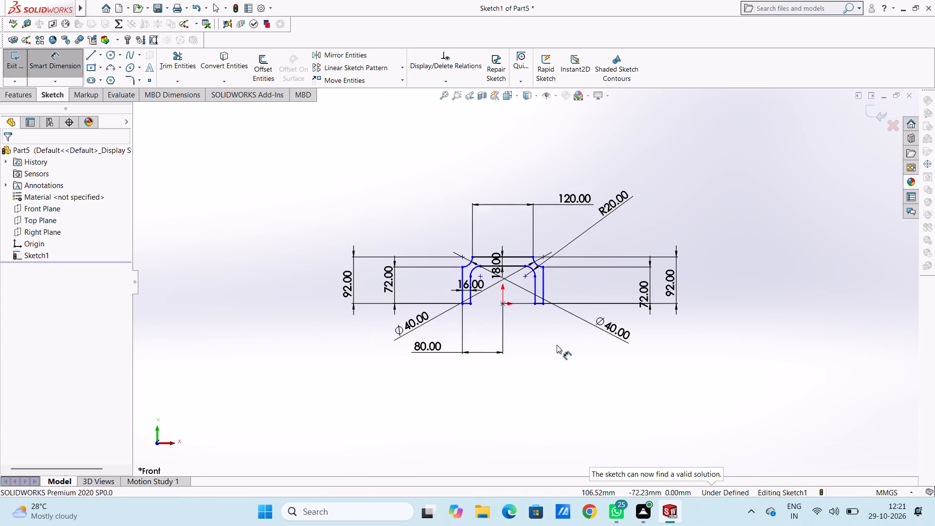
Dimension the horizontal distances from the origin to the right and left inner sides, placing both dimensions below the profile.
scroll(557, 345, "down", 5)
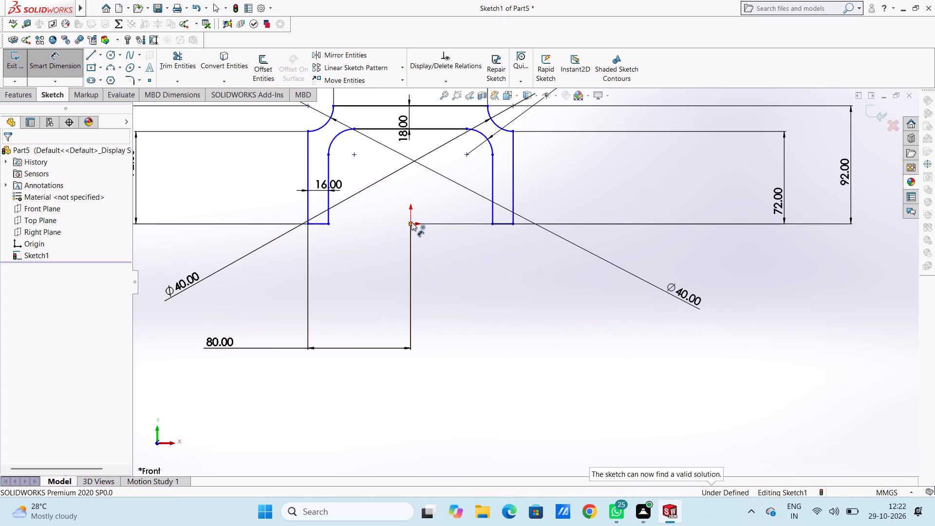
left_click(412, 224)
left_click(492, 193)
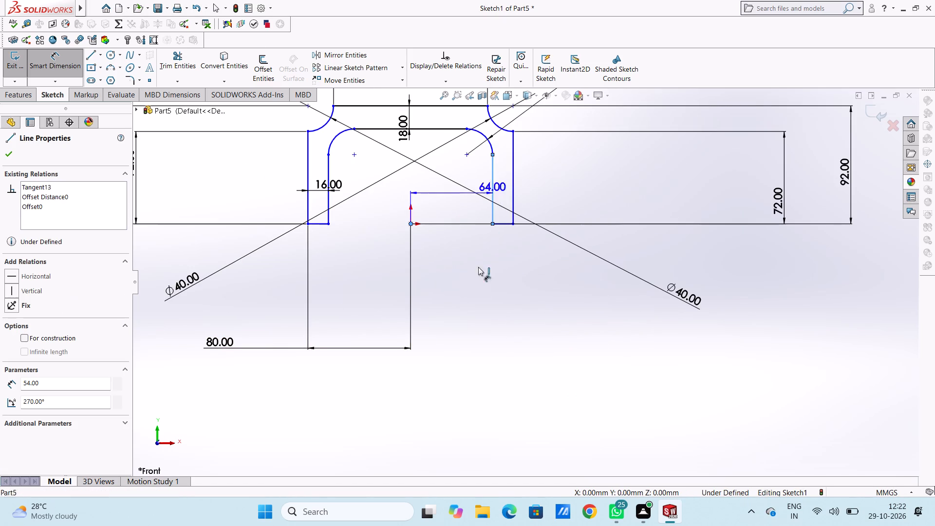
scroll(475, 295, "up", 4)
left_click(500, 361)
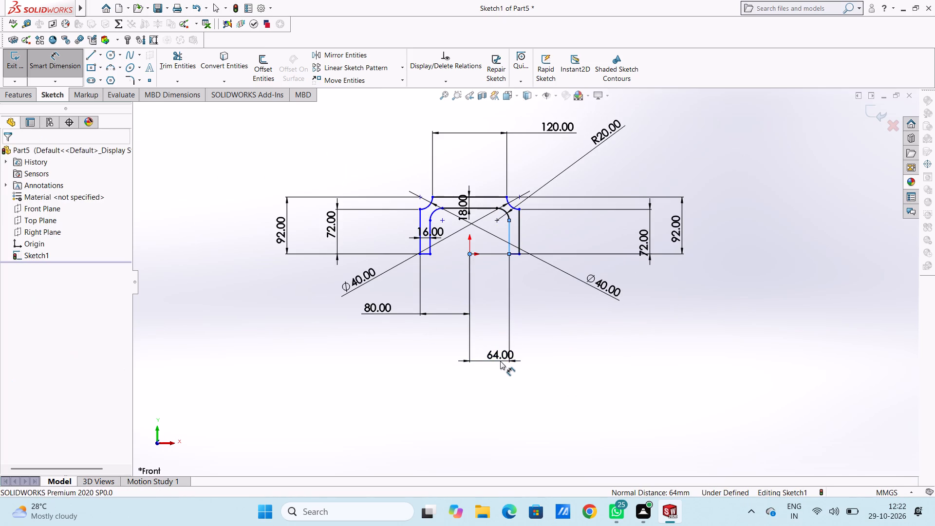
left_click(454, 350)
left_click(447, 353)
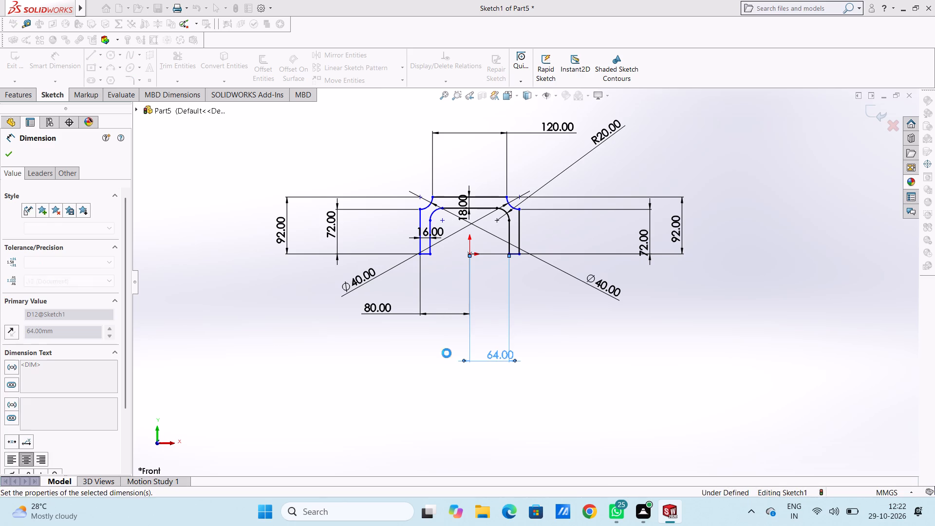
left_click(429, 244)
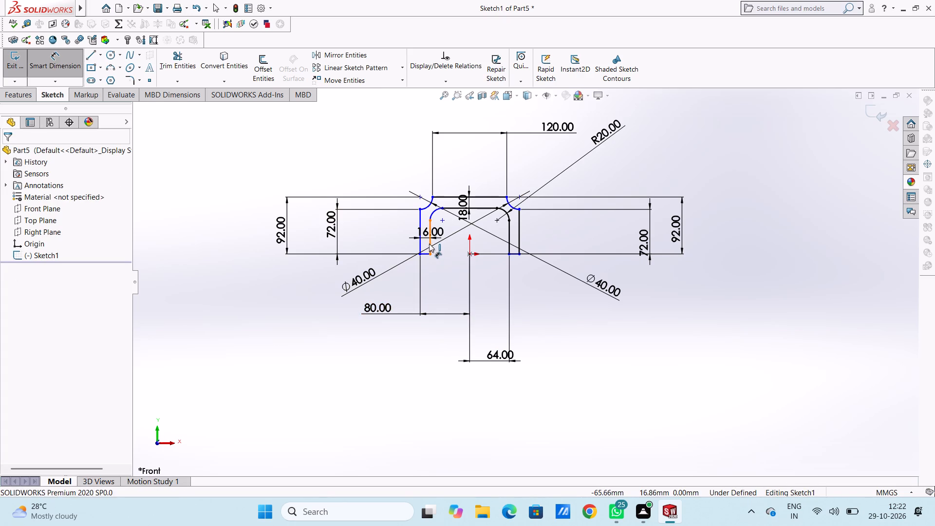
left_click(470, 253)
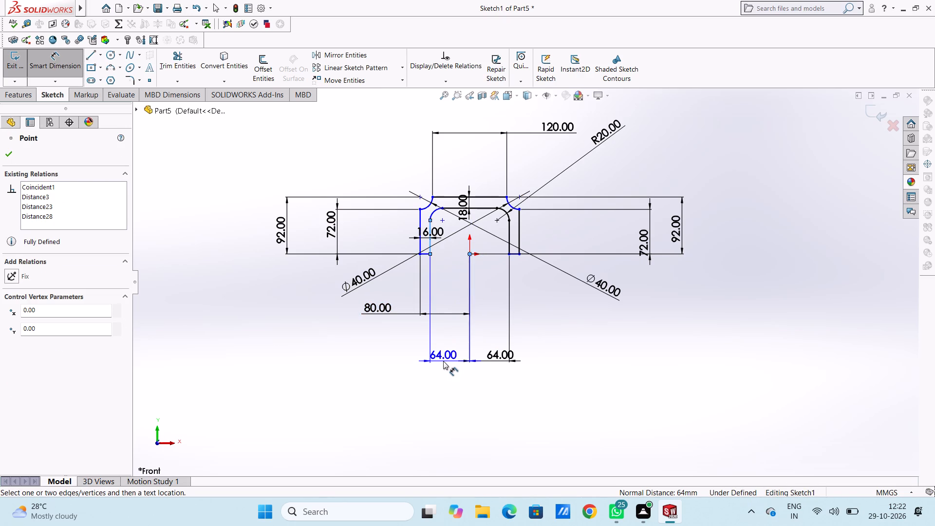
left_click(443, 361)
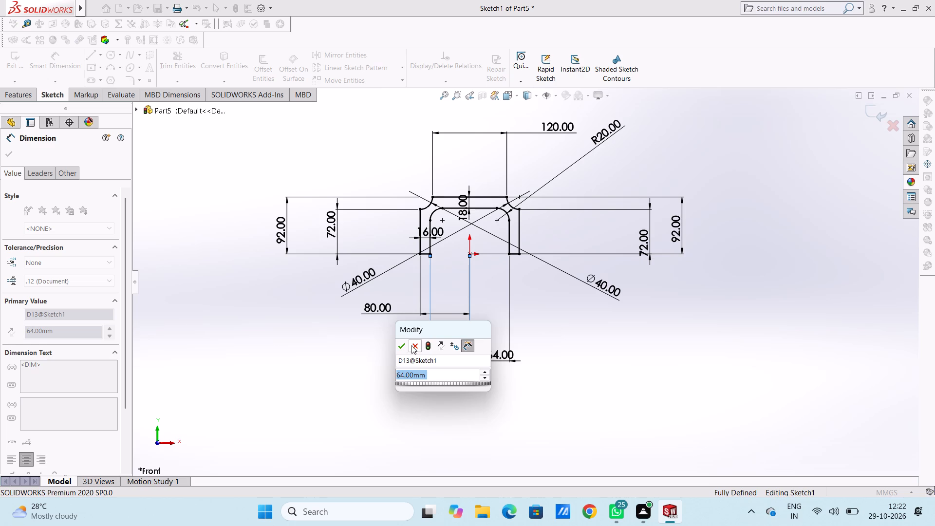
left_click(402, 342)
left_click(442, 280)
Extrude the sketched profile as a boss with a blind depth of 96 mm.
scroll(466, 207, "down", 4)
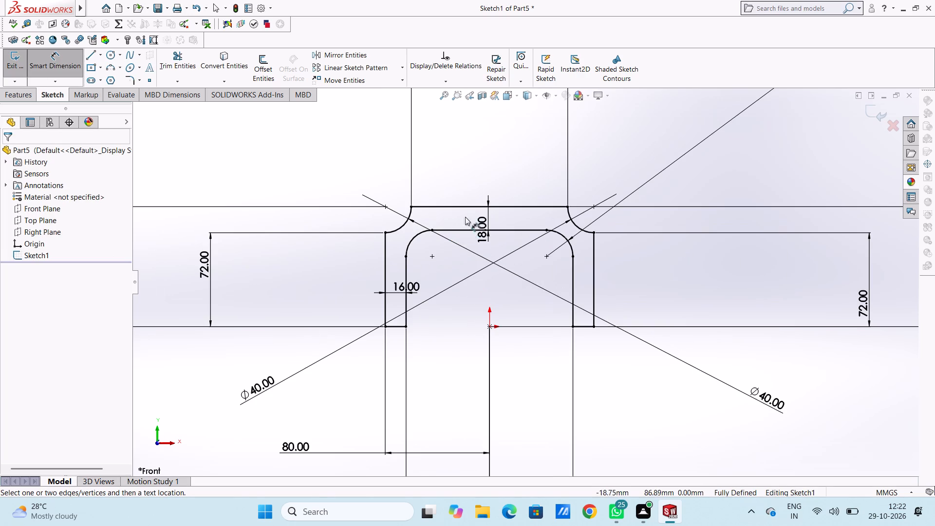
middle_click_drag(521, 288, 501, 328)
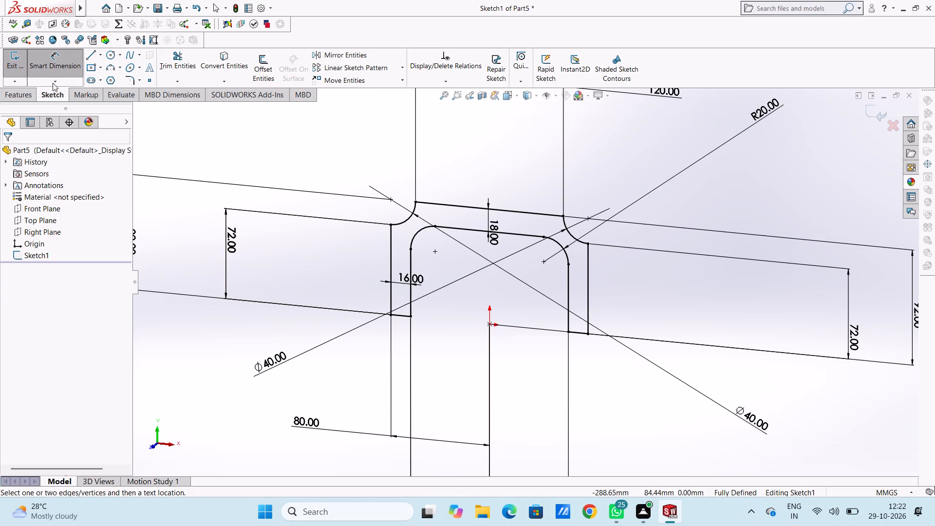
left_click(50, 62)
left_click(27, 93)
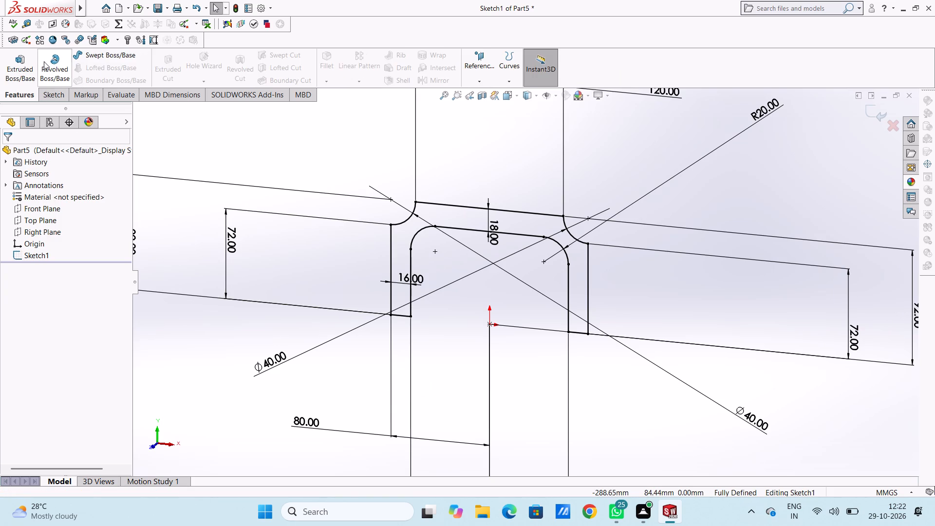
left_click(16, 63)
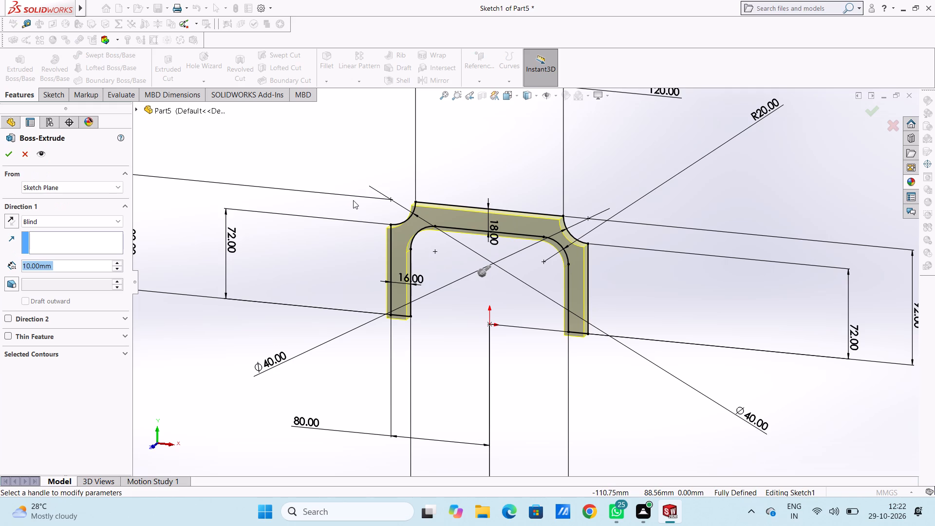
type("96")
key("Return")
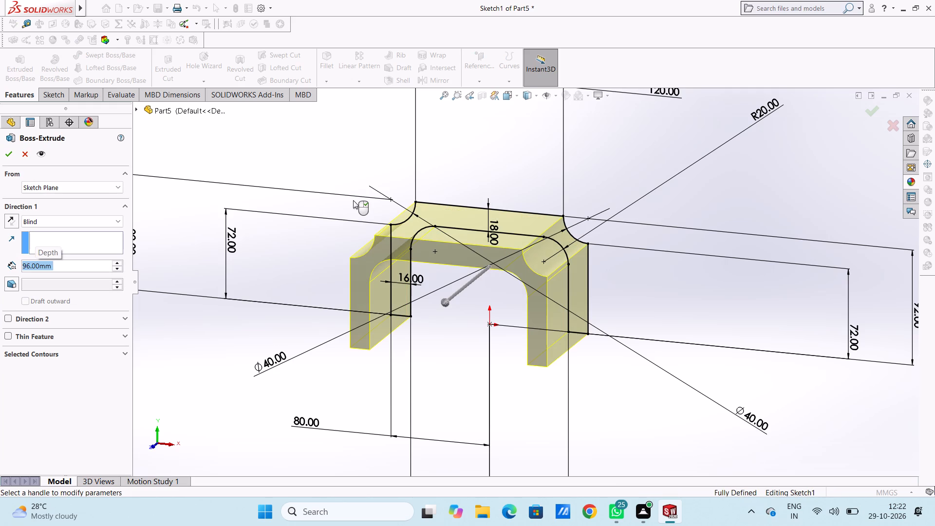
left_click(5, 153)
left_click(274, 165)
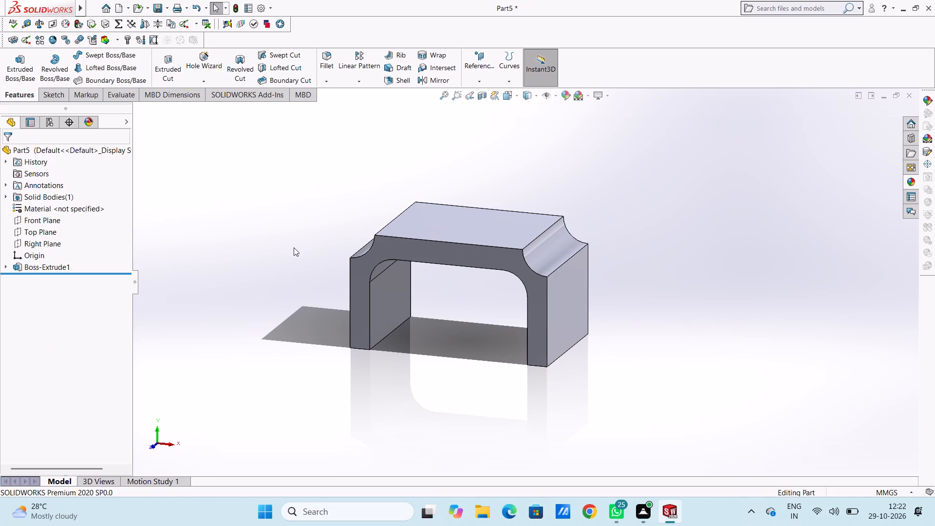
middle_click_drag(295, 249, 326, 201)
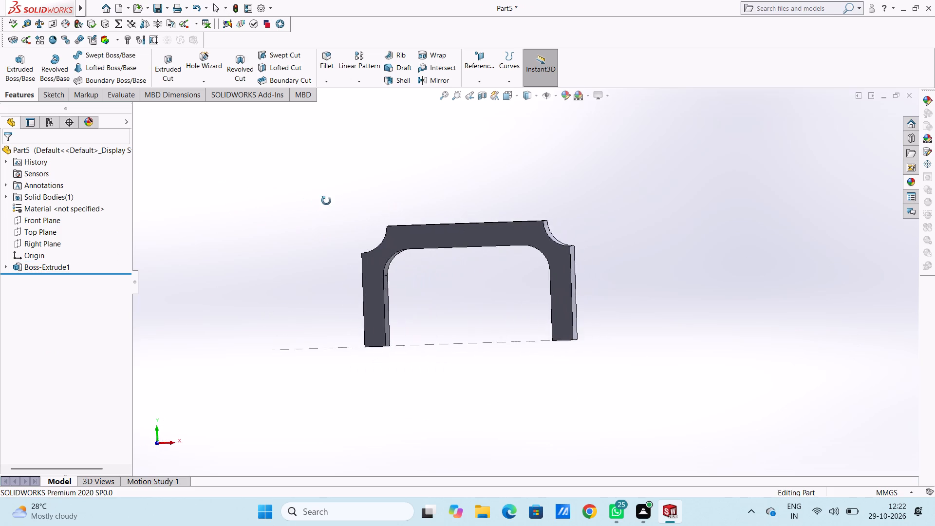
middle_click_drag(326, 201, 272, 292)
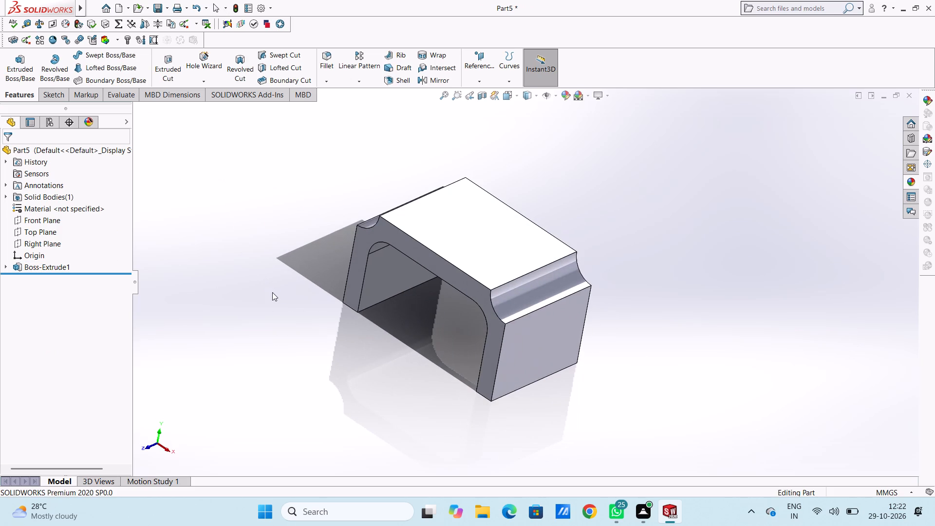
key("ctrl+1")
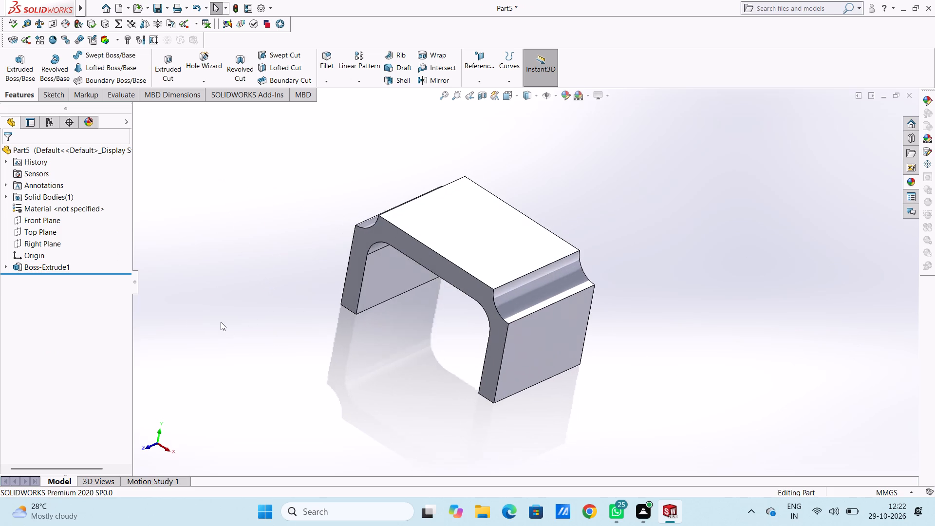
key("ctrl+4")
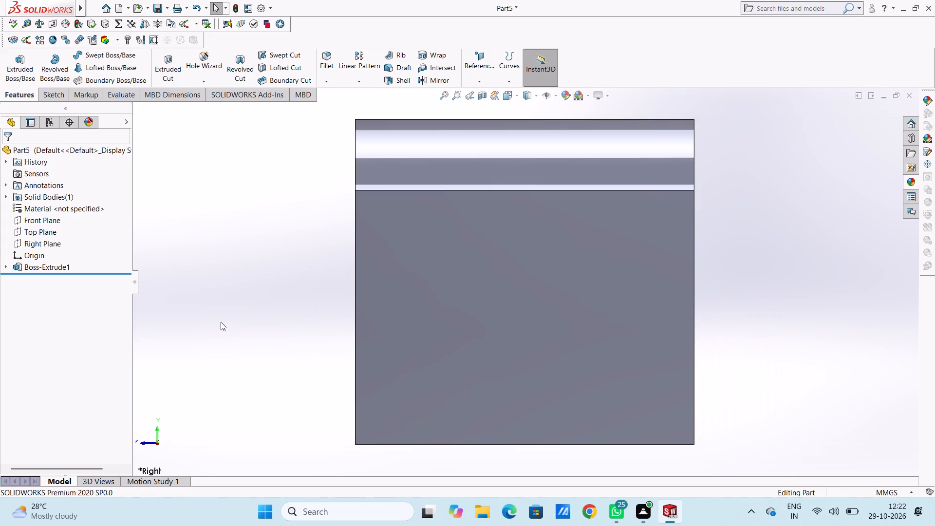
Start a sketch on the part's right side face and draw a circle of radius 30 mm, centred across the face's width.
scroll(228, 300, "up", 3)
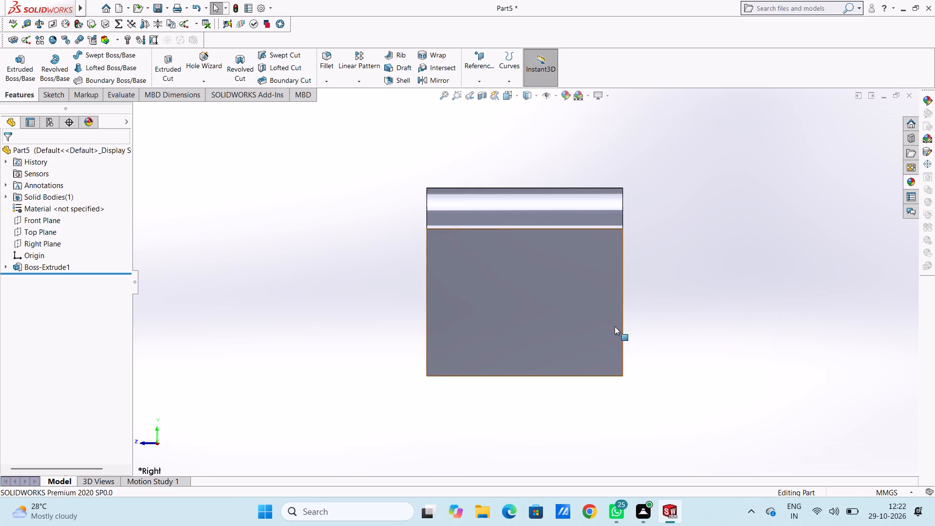
left_click(576, 322)
left_click(618, 295)
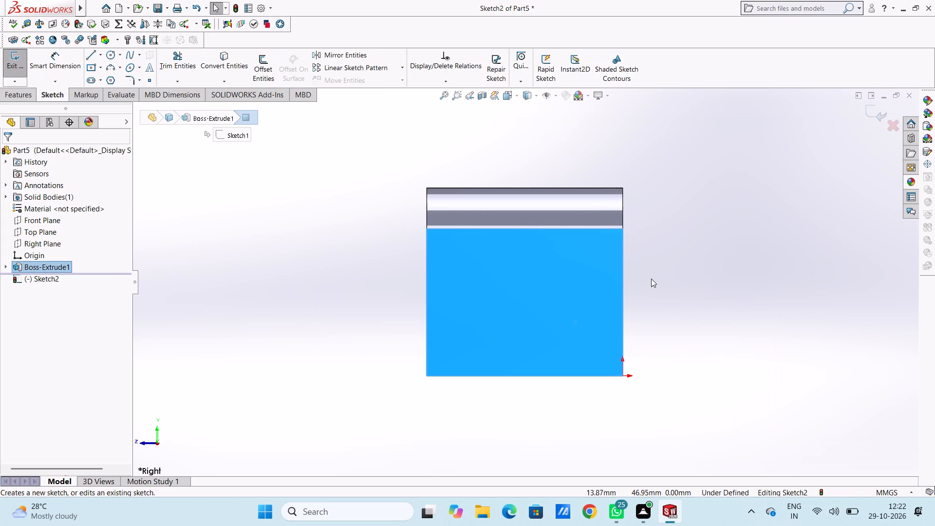
left_click(661, 285)
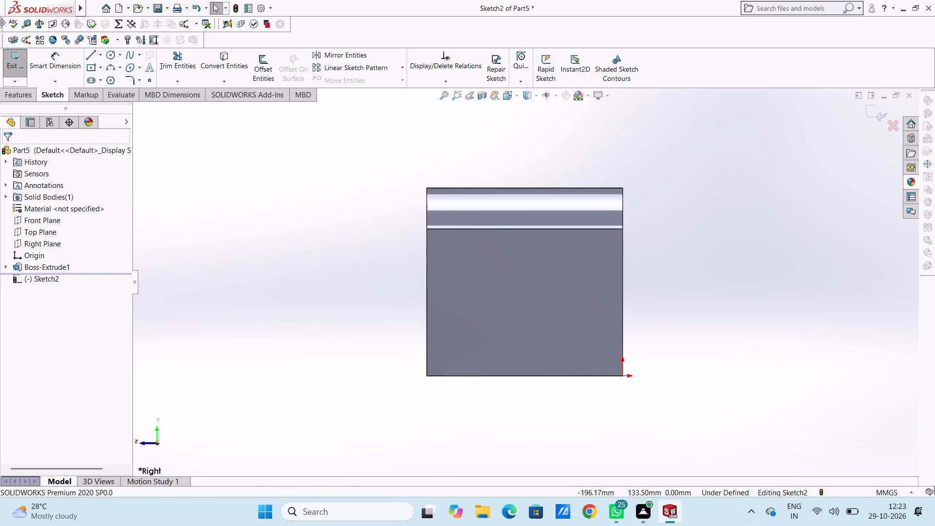
left_click(111, 55)
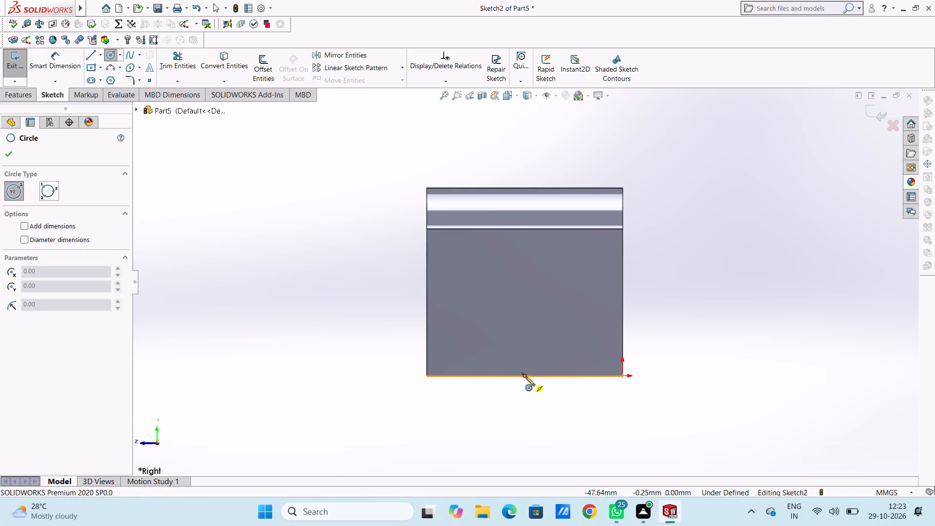
left_click(525, 303)
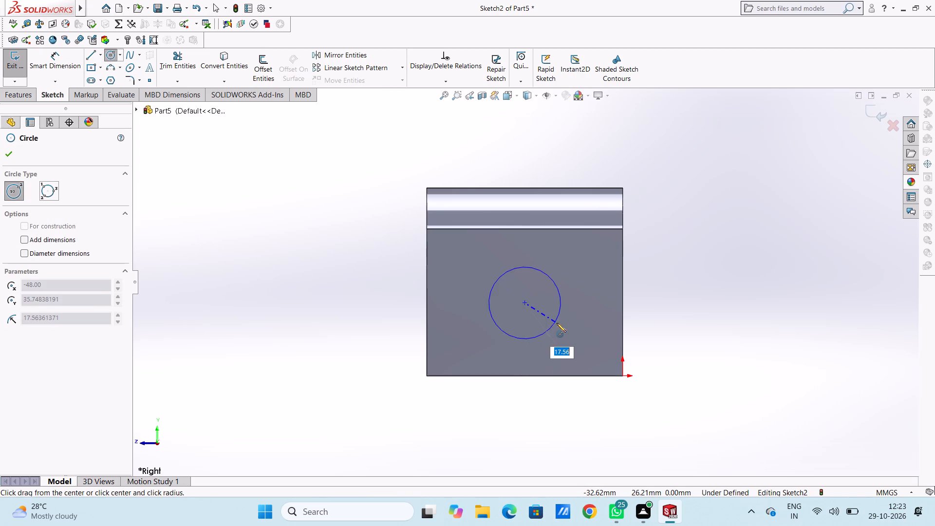
type("30")
key("Return")
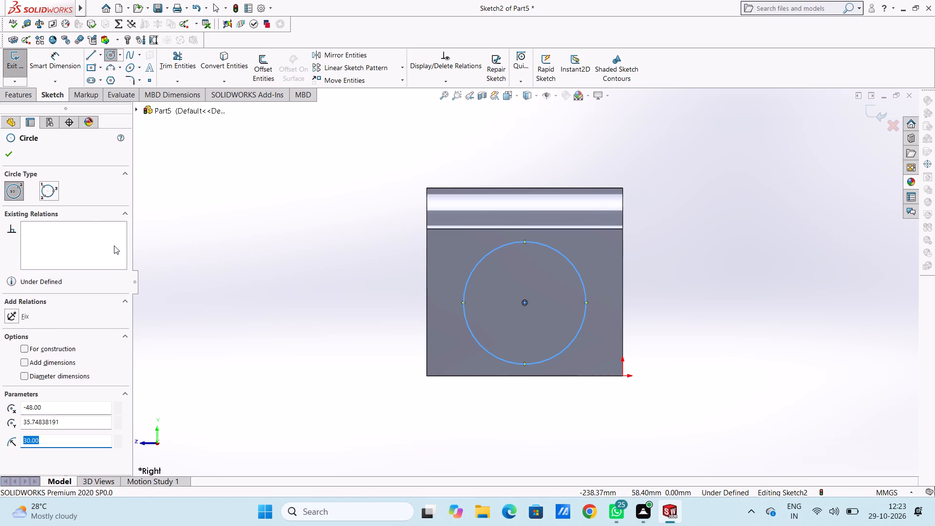
left_click(14, 154)
left_click(329, 217)
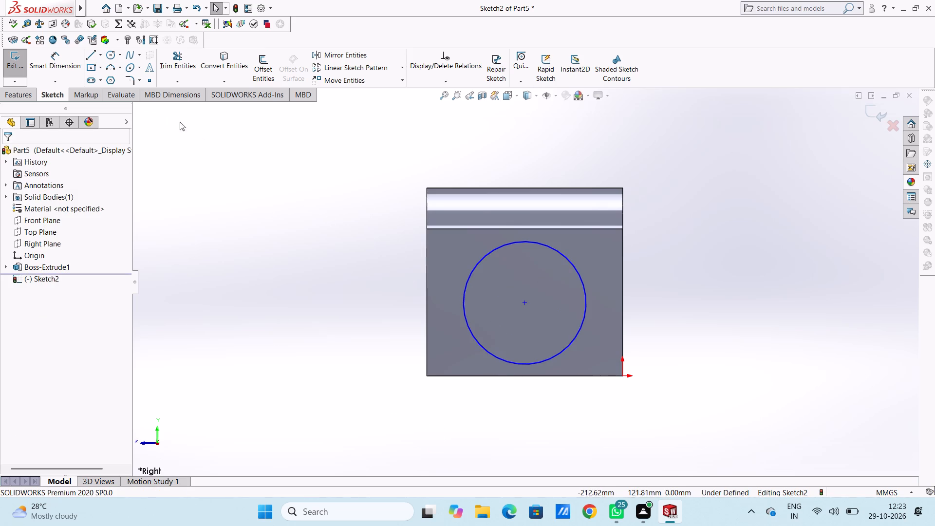
Dimension the circle's diameter as 60 mm, placing the dimension outside the face at the upper right.
left_click(69, 61)
left_click(516, 244)
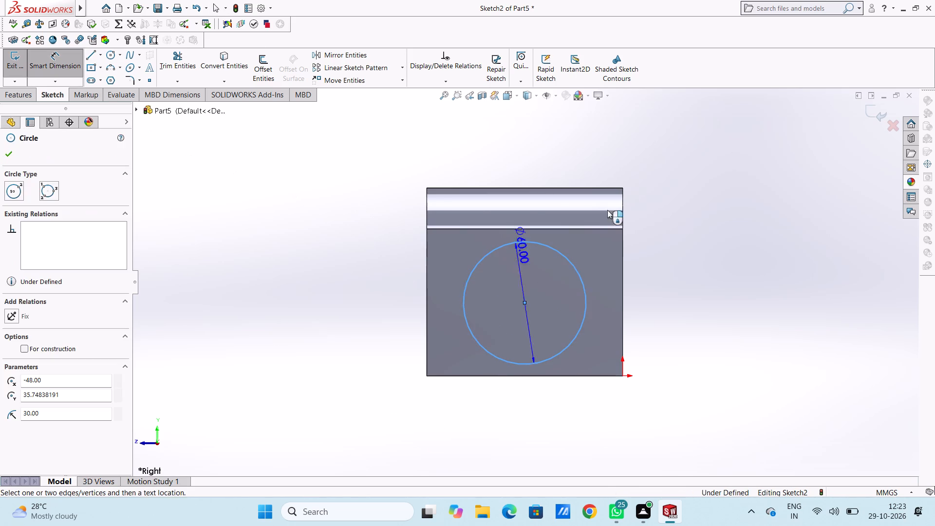
left_click(762, 167)
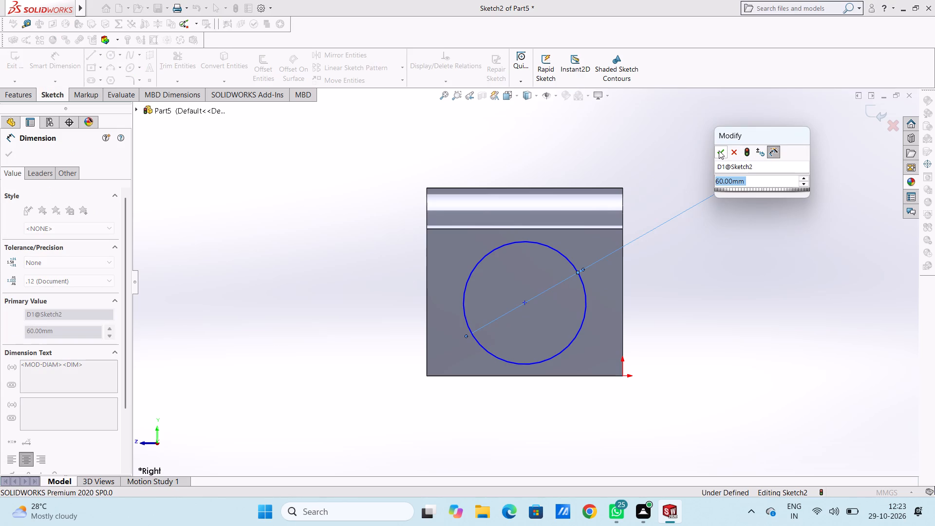
left_click(719, 150)
left_click(698, 152)
scroll(595, 319, "up", 3)
scroll(545, 339, "down", 3)
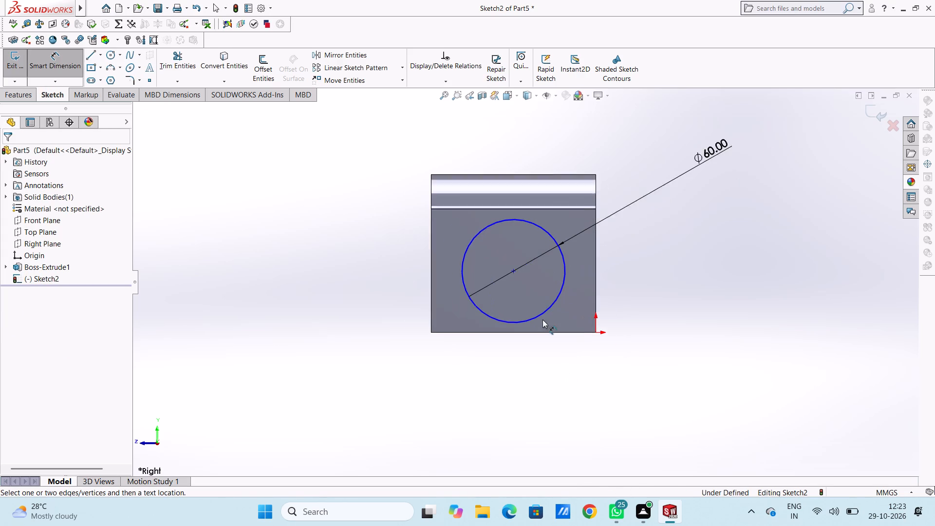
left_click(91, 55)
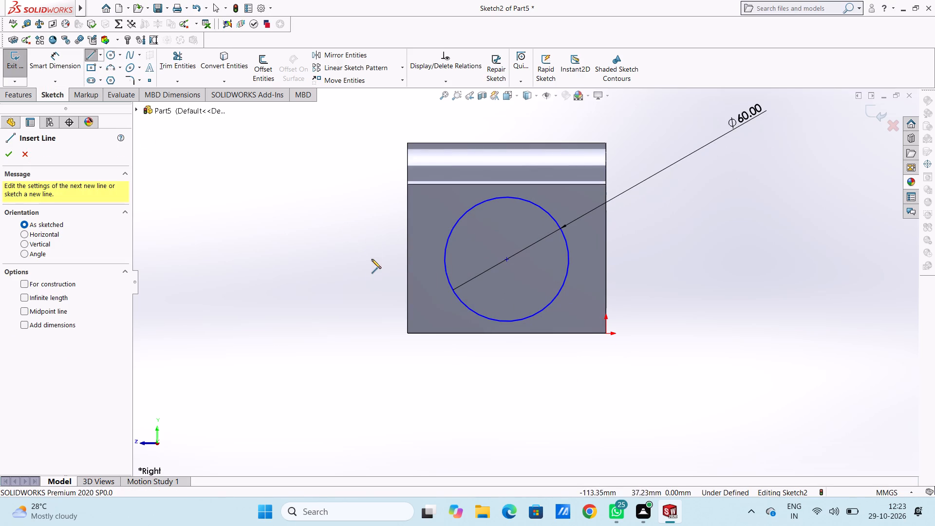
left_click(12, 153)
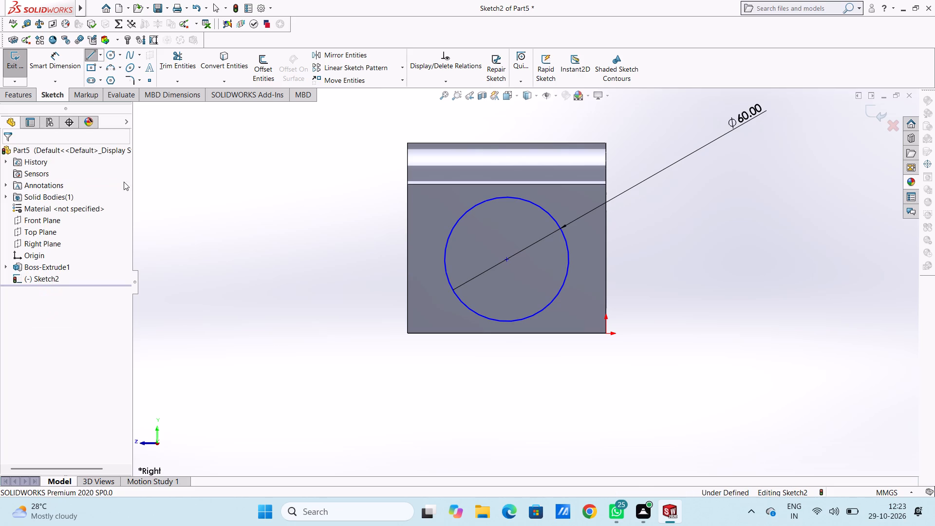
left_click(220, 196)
Dimension the circle's centre 20 mm above the face's bottom edge, placing the dimension beside the part.
left_click(69, 61)
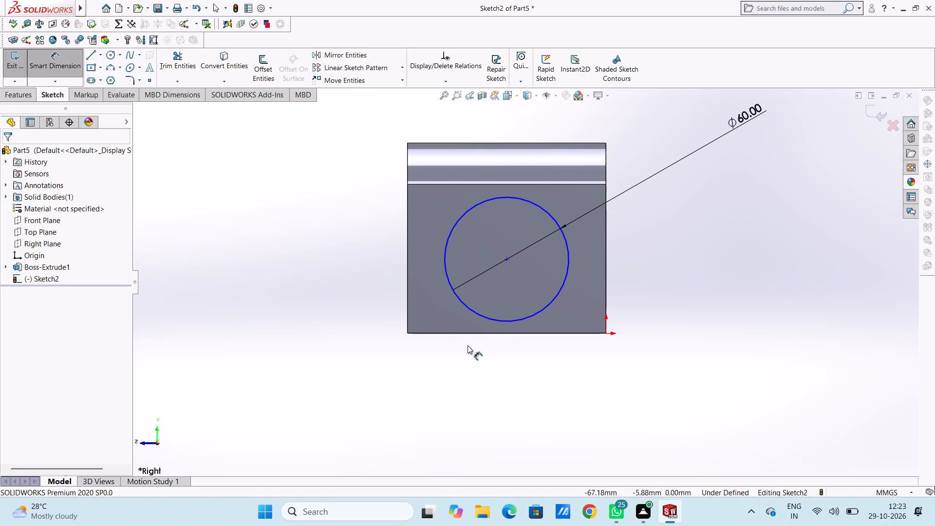
left_click(503, 334)
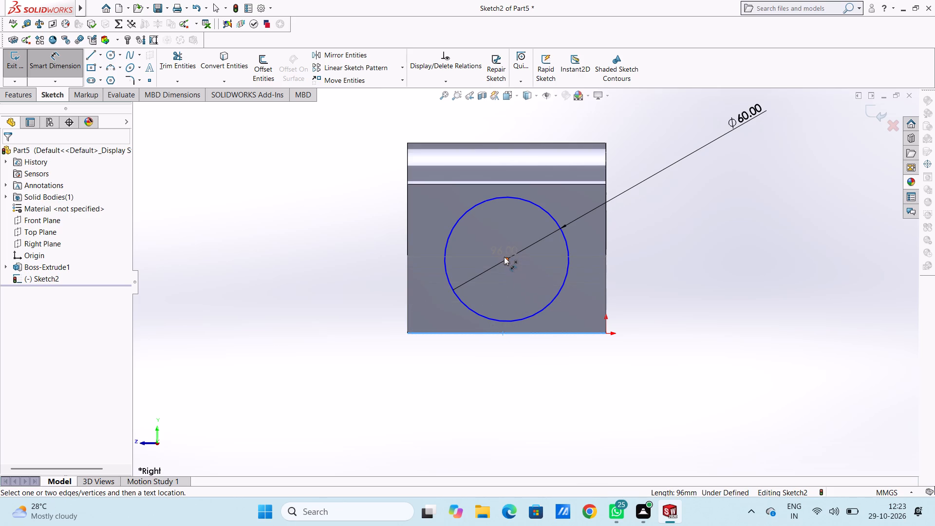
left_click(508, 259)
left_click(767, 263)
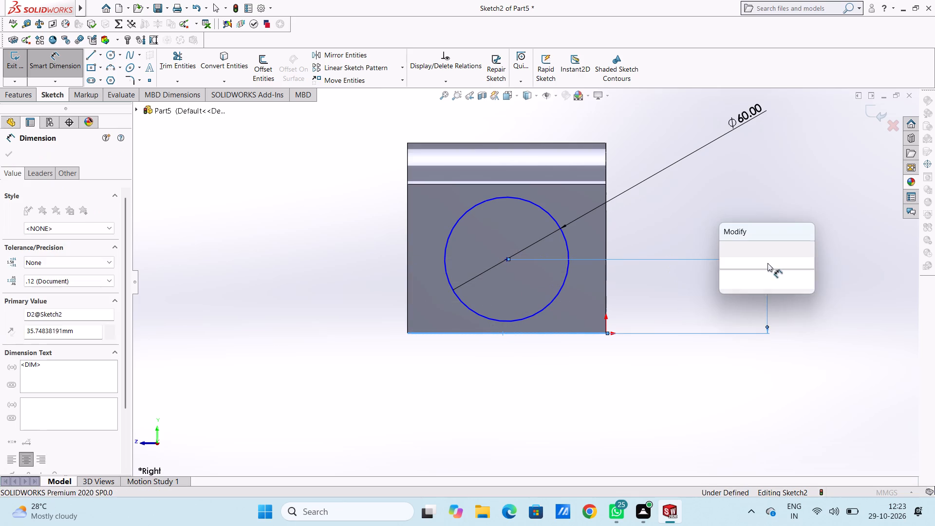
type("20")
key("Return")
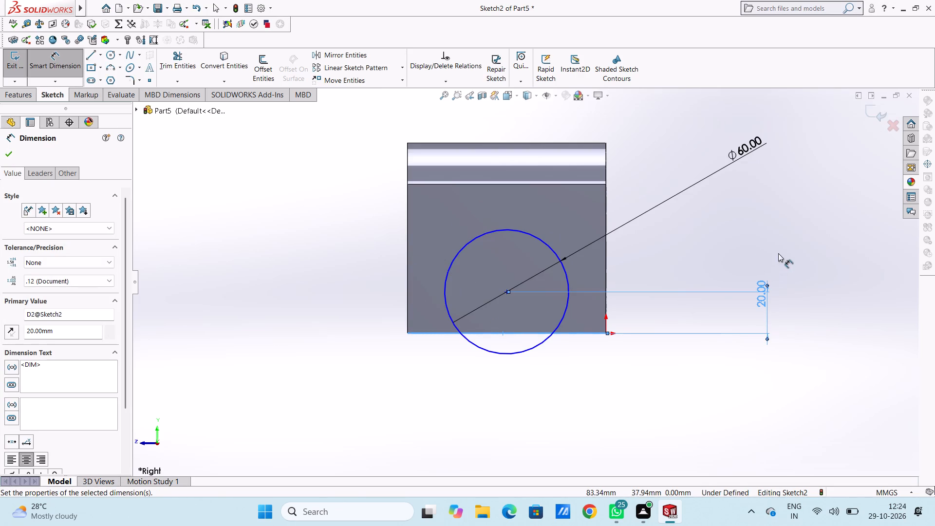
left_click(693, 249)
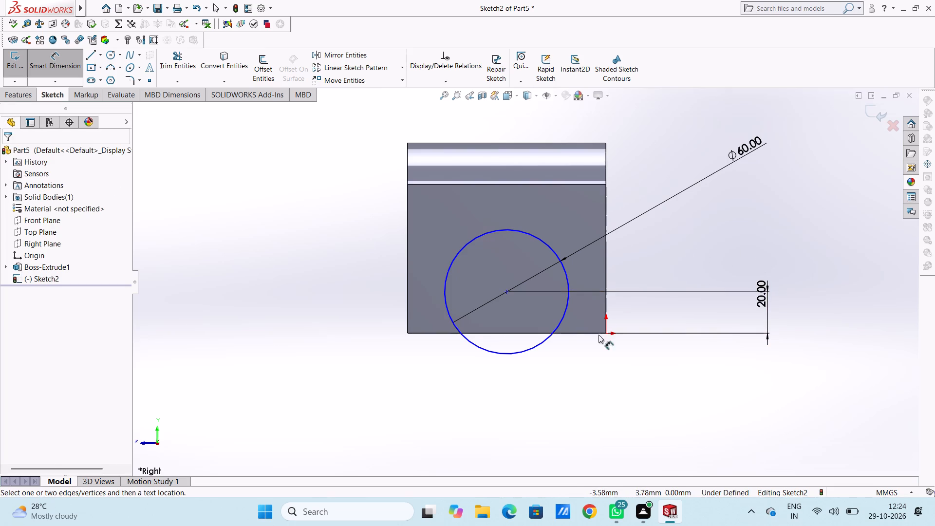
Dimension the circle's centre 48 mm from the face's left vertical edge, placing the dimension below the part.
scroll(598, 347, "up", 3)
scroll(509, 310, "down", 3)
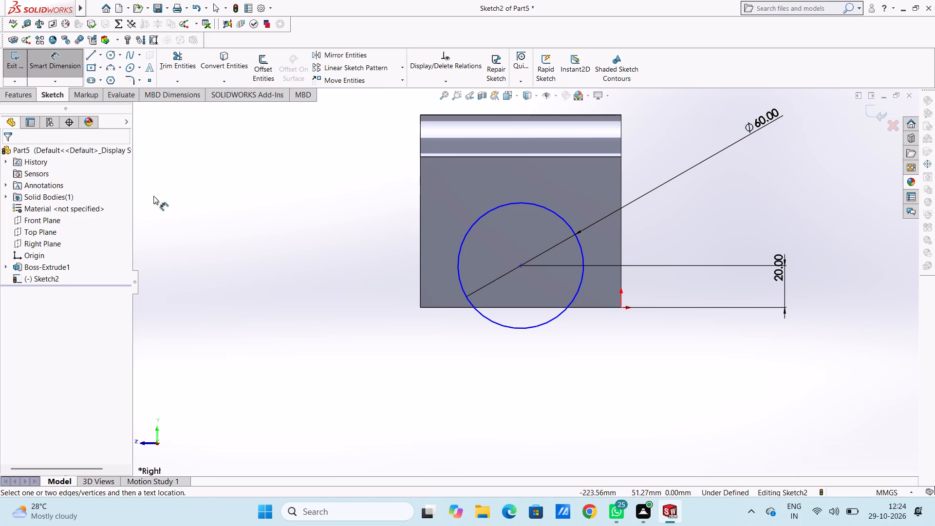
left_click(78, 64)
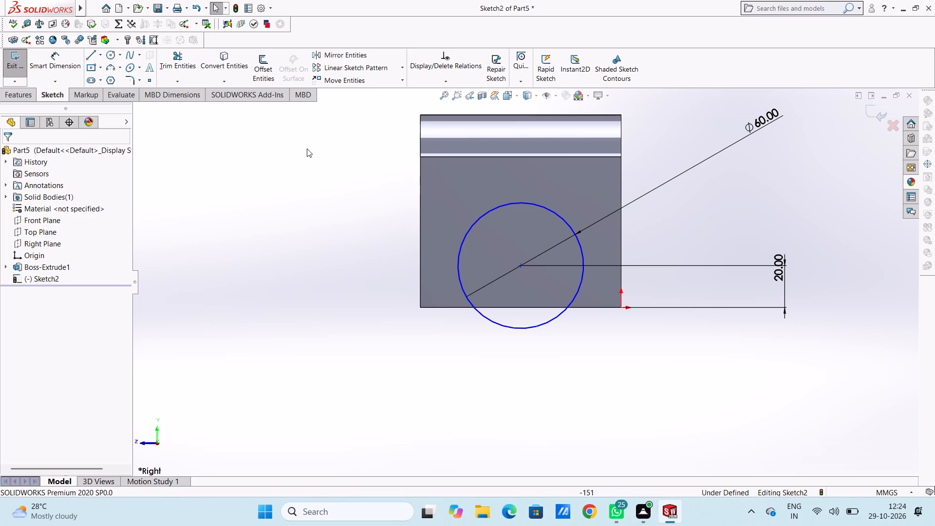
left_click(60, 65)
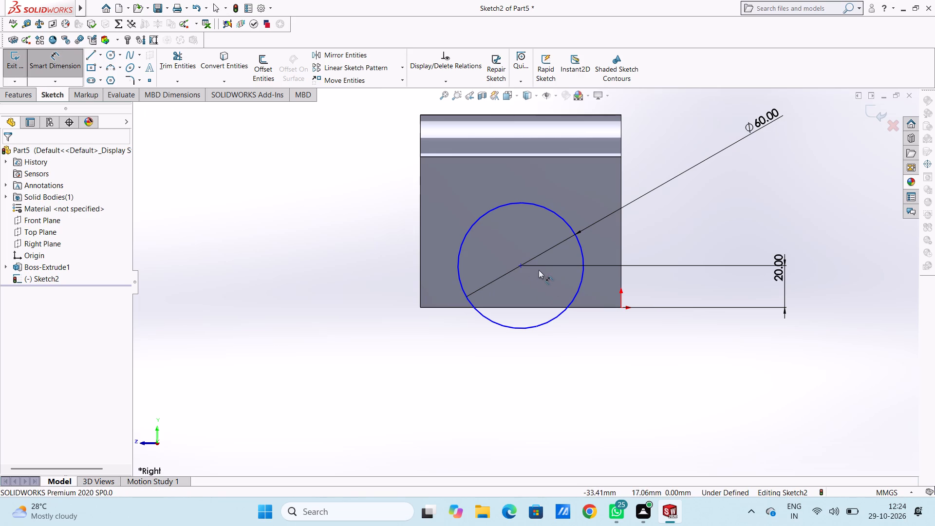
left_click(524, 264)
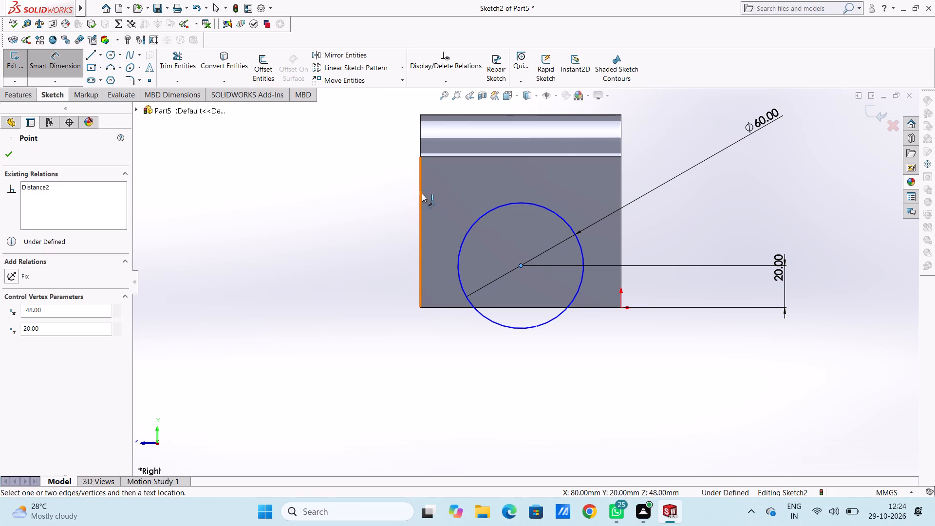
left_click_drag(419, 192, 417, 210)
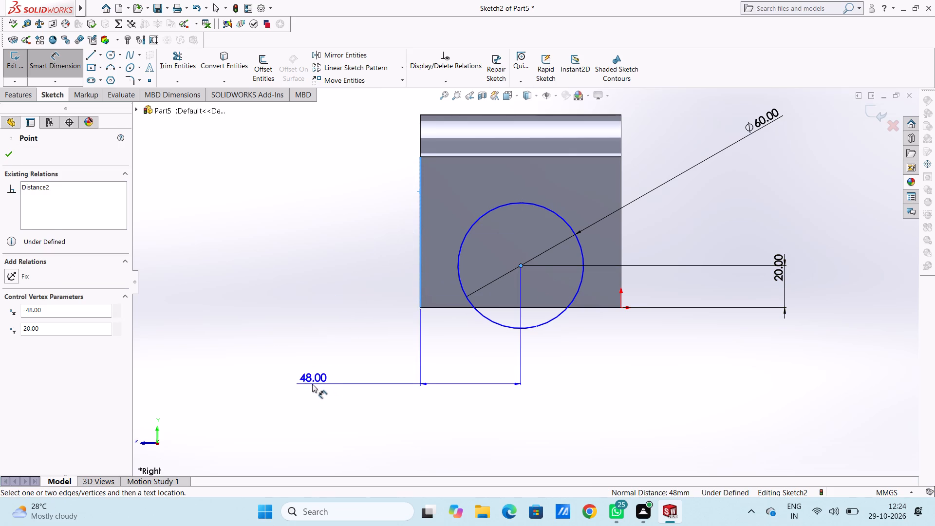
left_click(275, 392)
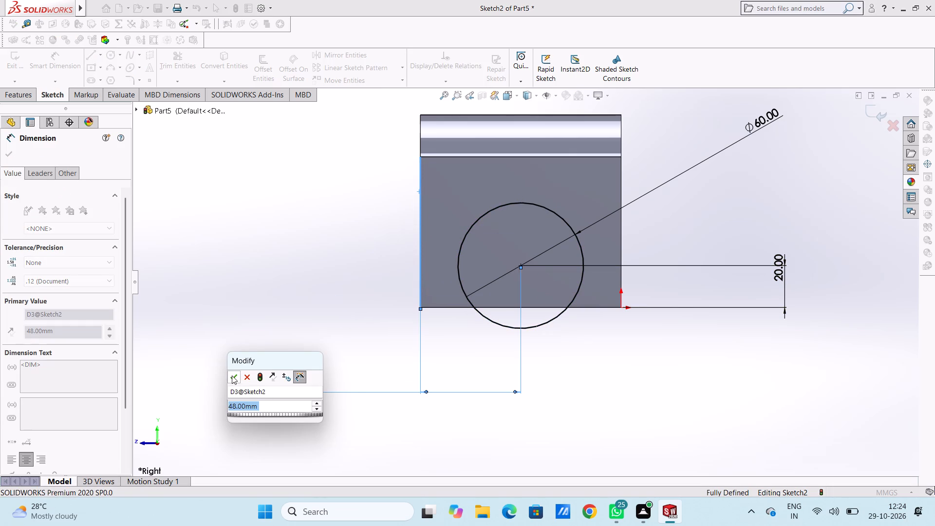
left_click(232, 375)
left_click(272, 321)
Draw connected lines from the circle's left quadrant down to the bottom edge, 60 mm across, and 20 mm up to the right quadrant.
scroll(555, 251, "down", 1)
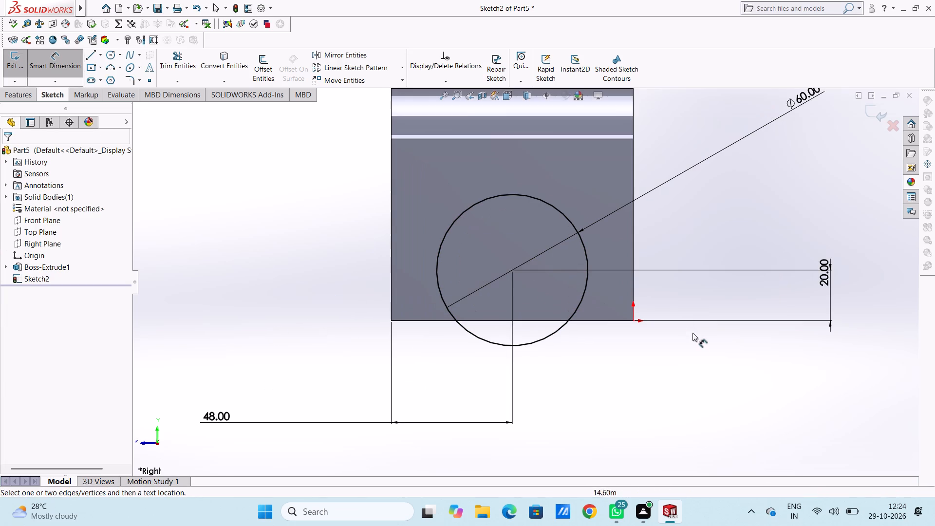
left_click(82, 69)
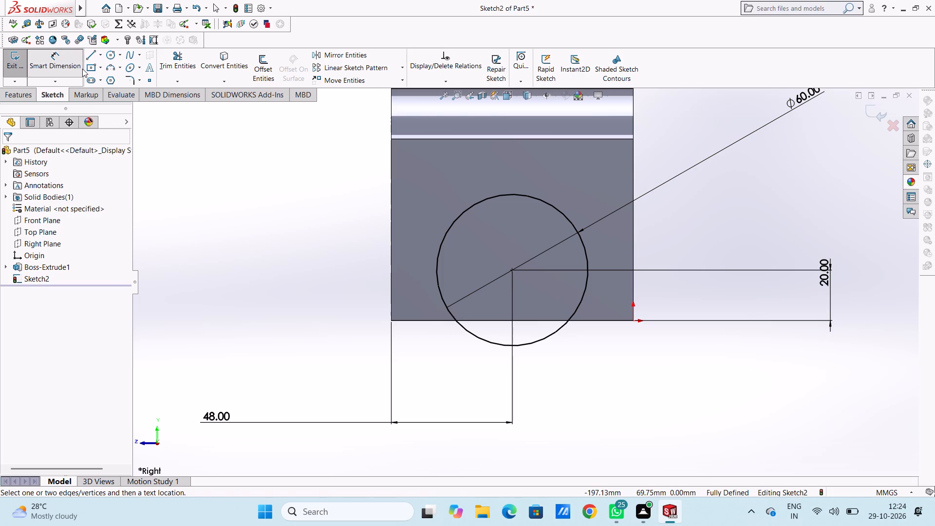
left_click(90, 56)
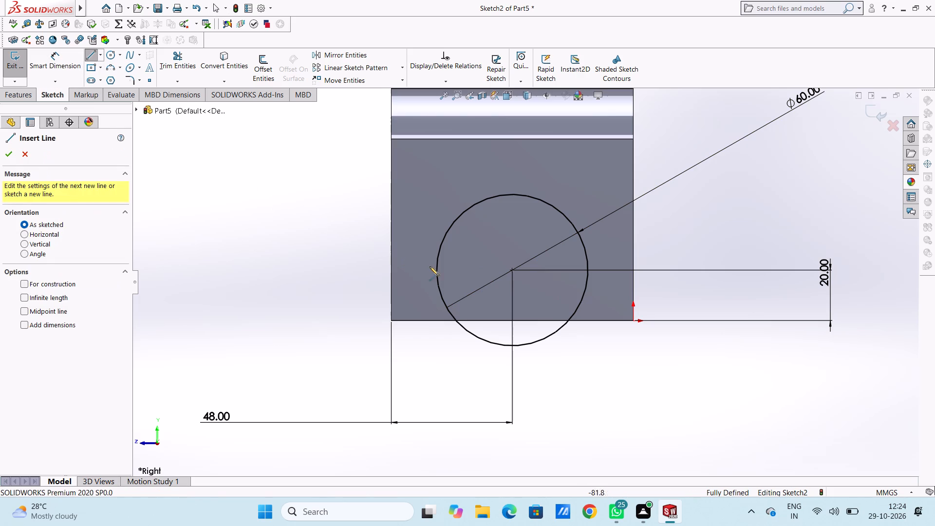
left_click(434, 271)
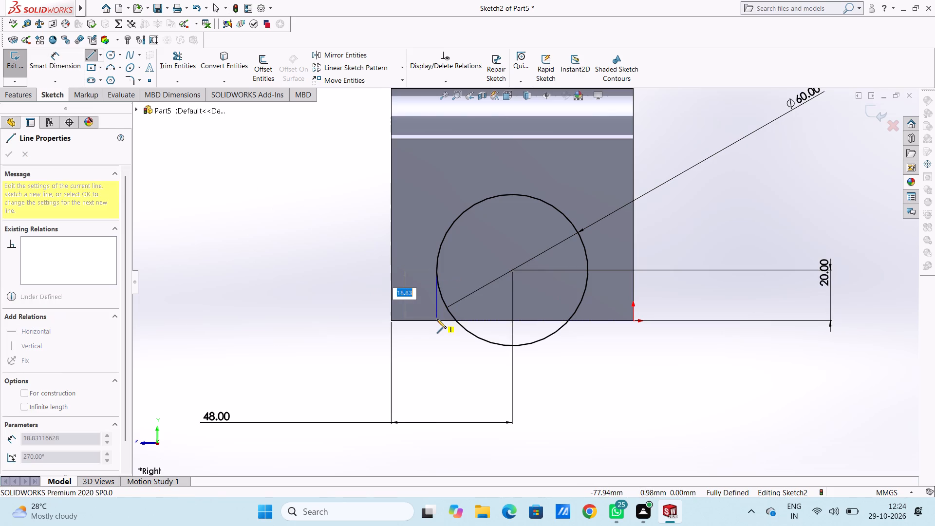
left_click(436, 320)
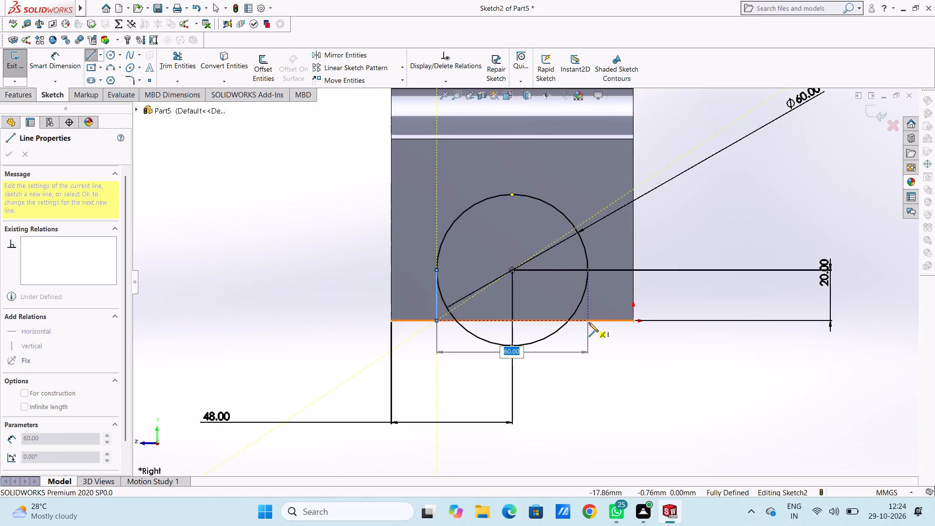
left_click(589, 322)
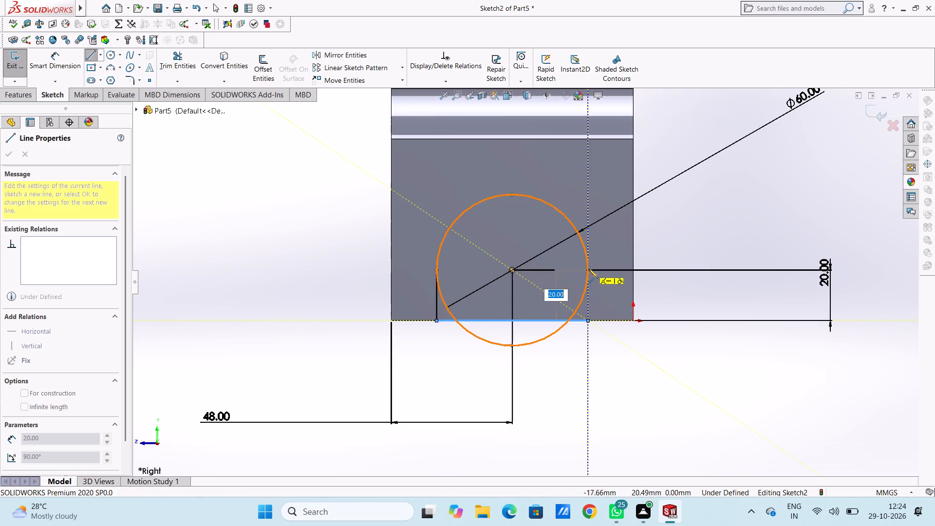
left_click(589, 269)
right_click(695, 223)
double_click(699, 228)
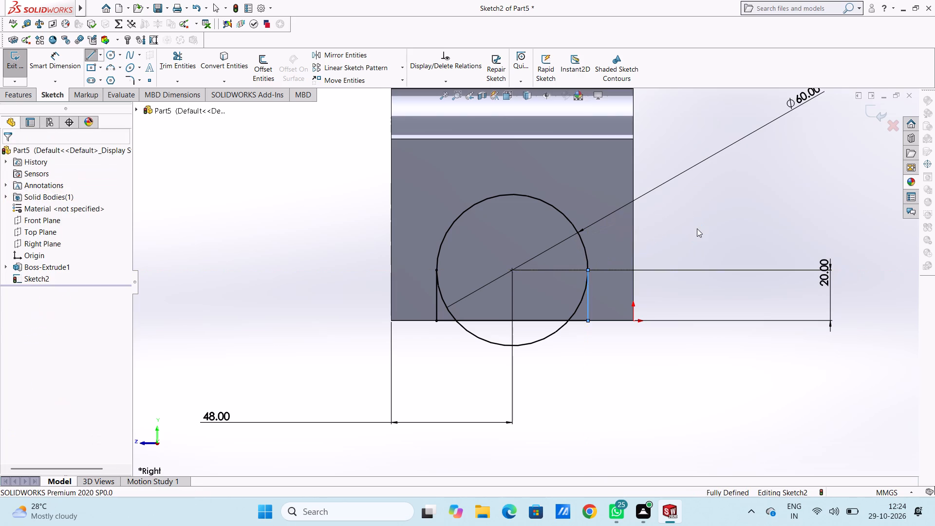
Trim away the circle's lower half and the bottom line, keeping the upper arc and the two vertical side lines.
left_click(188, 58)
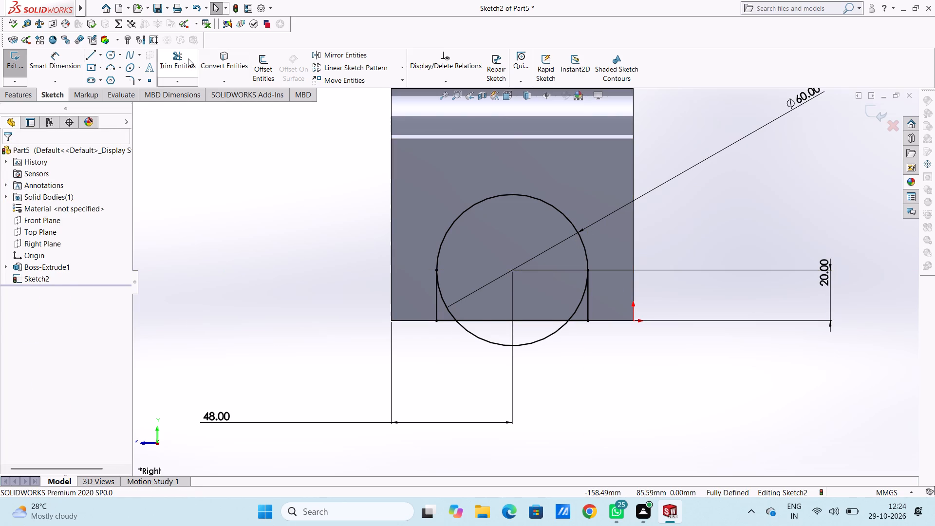
left_click(455, 315)
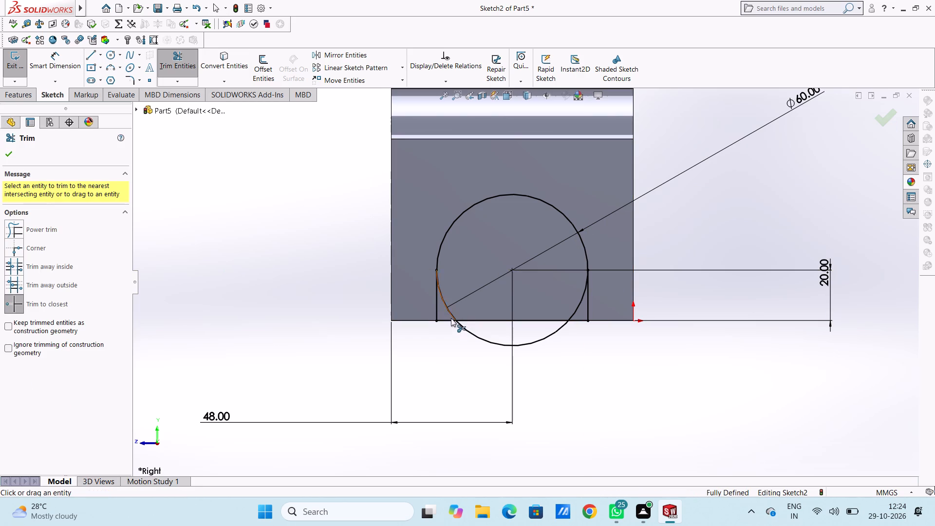
left_click(450, 314)
left_click(449, 320)
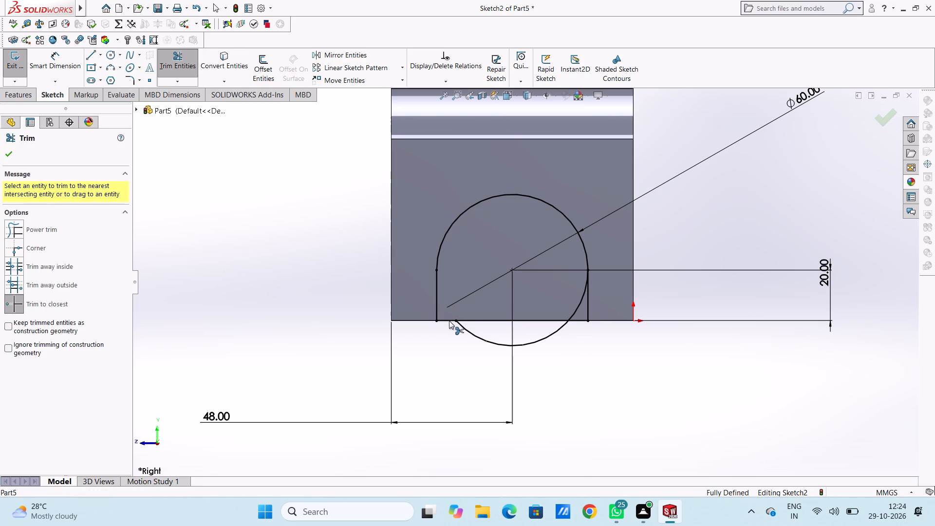
left_click(457, 323)
left_click(472, 321)
left_click(474, 336)
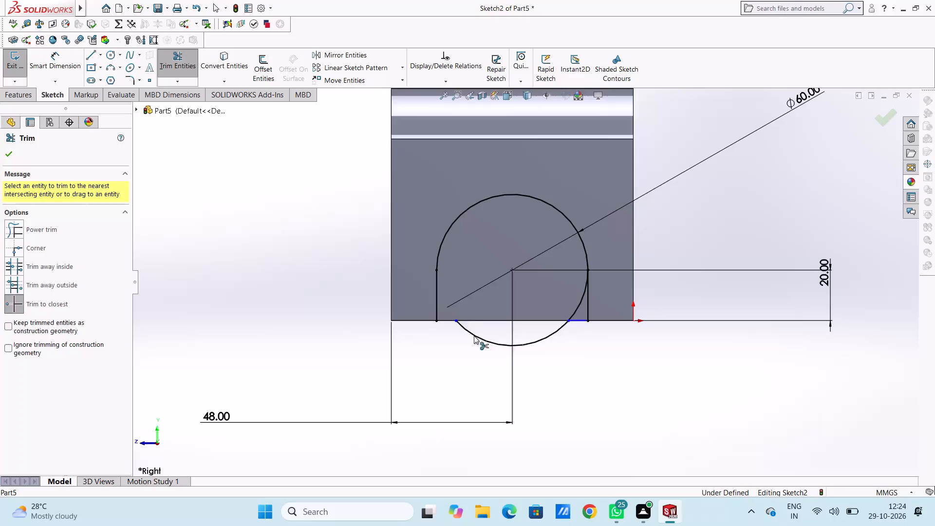
left_click(576, 313)
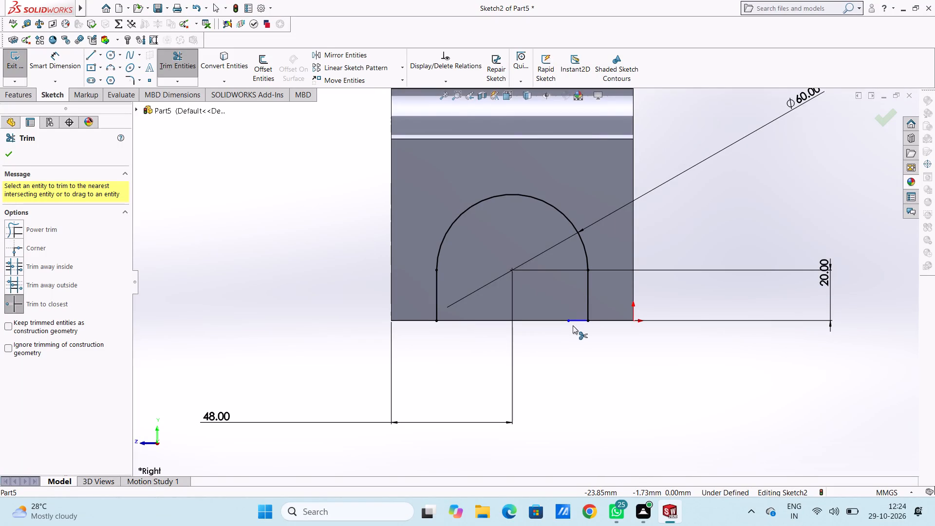
left_click(572, 321)
scroll(490, 341, "up", 2)
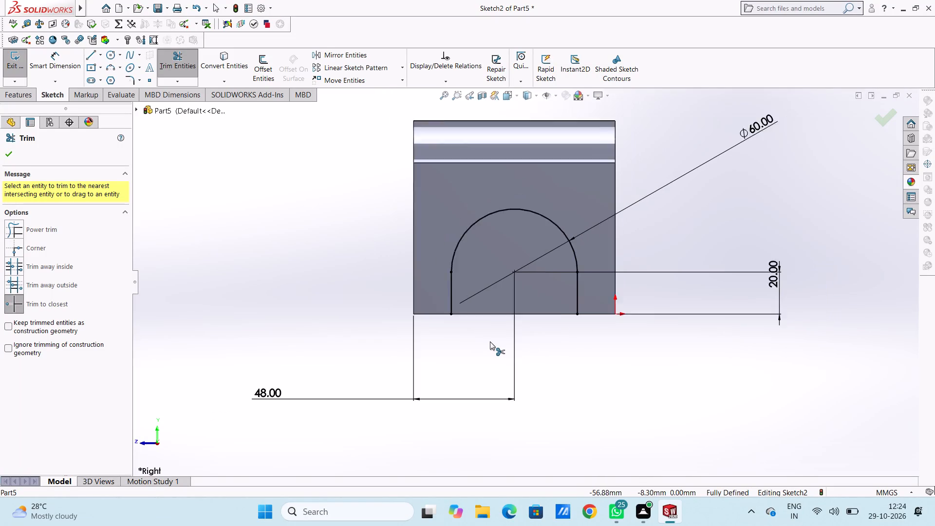
left_click(9, 154)
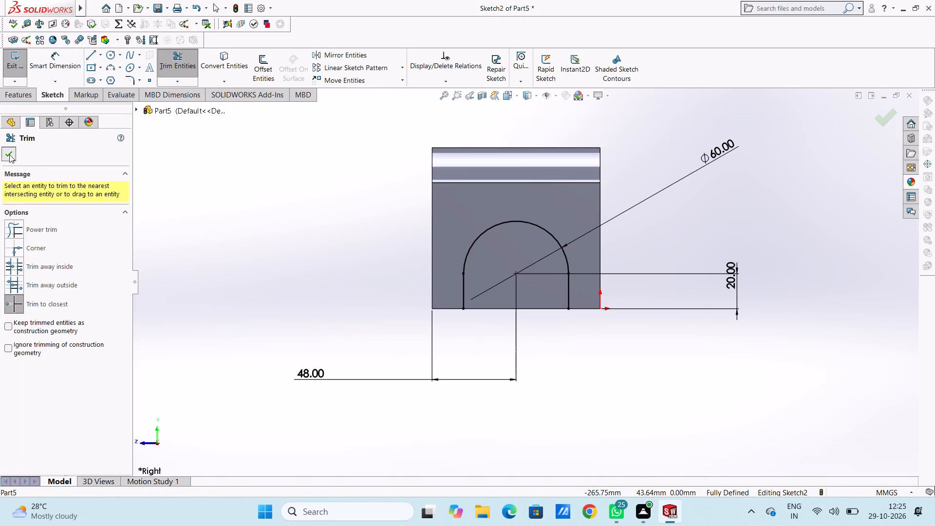
left_click(221, 199)
Close the arch profile with a 60 mm horizontal line along the face's bottom edge, joining the two vertical lines' lower ends.
left_click(87, 56)
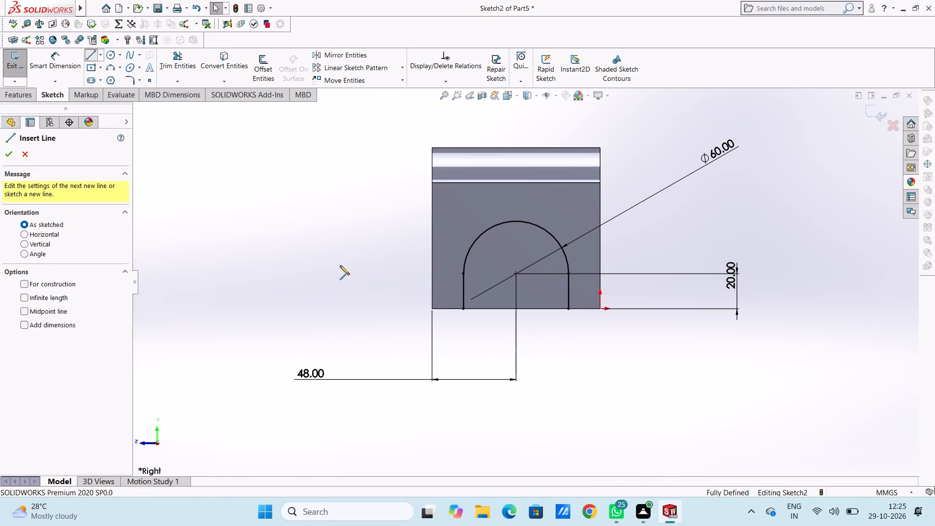
left_click(462, 311)
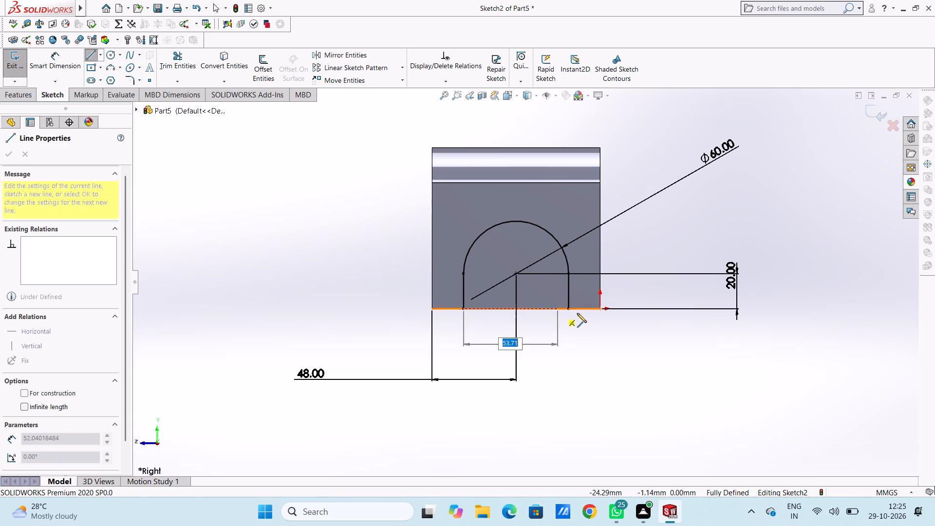
left_click(571, 310)
right_click(327, 225)
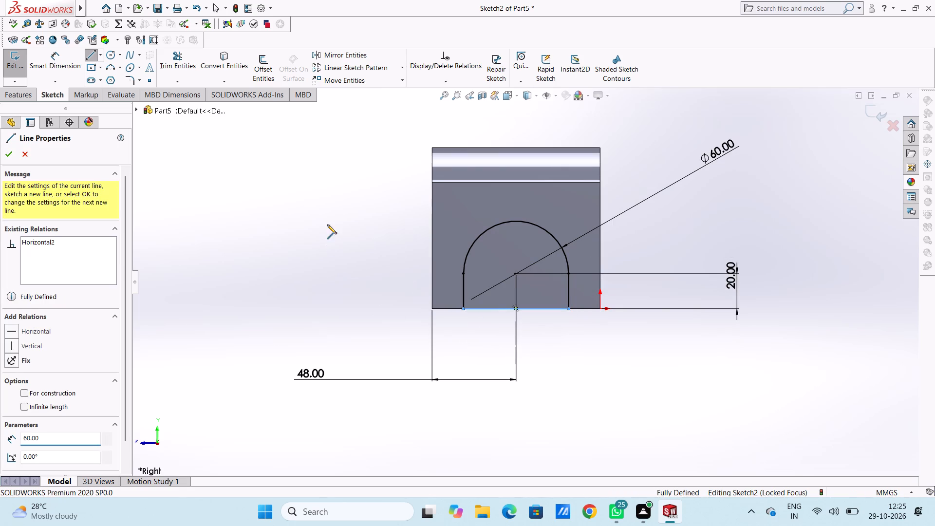
left_click(334, 232)
left_click(335, 236)
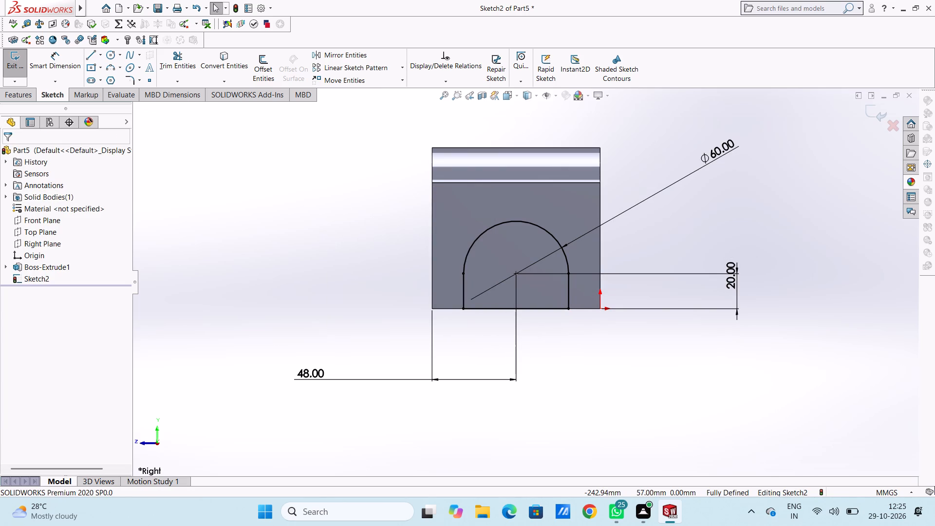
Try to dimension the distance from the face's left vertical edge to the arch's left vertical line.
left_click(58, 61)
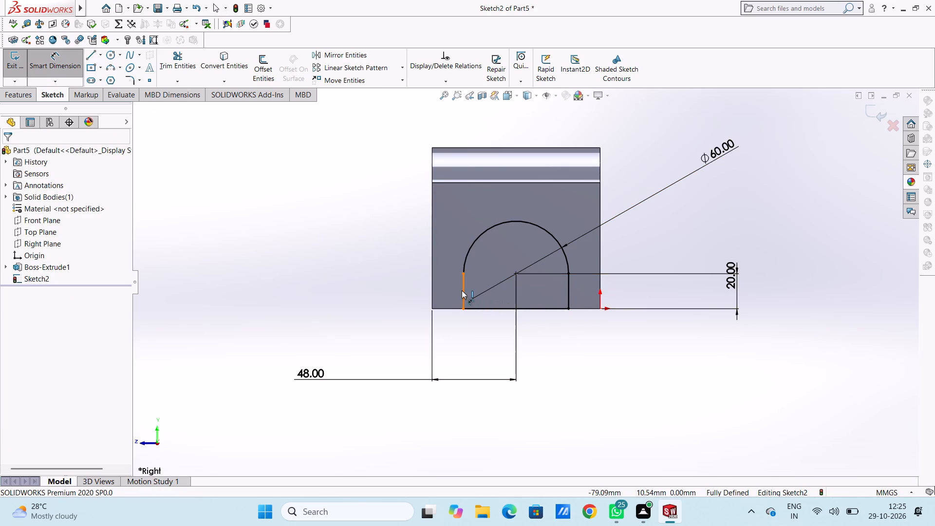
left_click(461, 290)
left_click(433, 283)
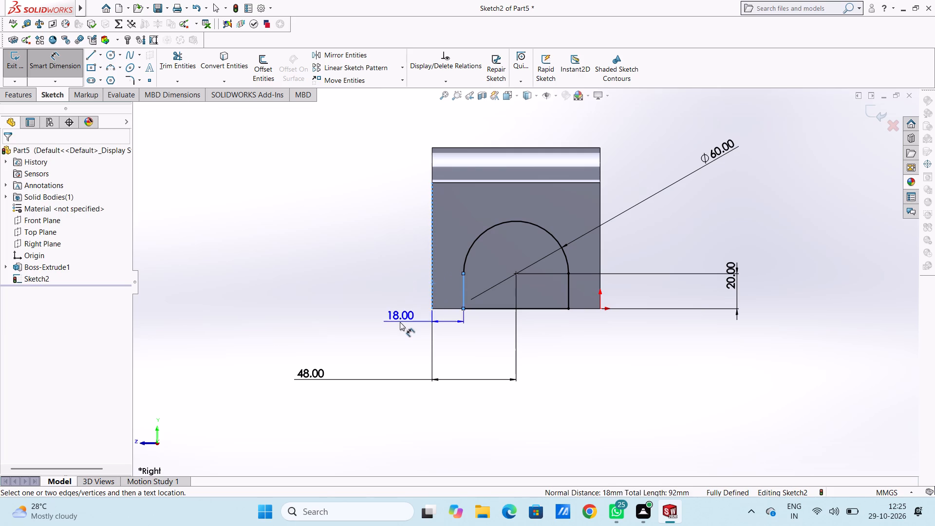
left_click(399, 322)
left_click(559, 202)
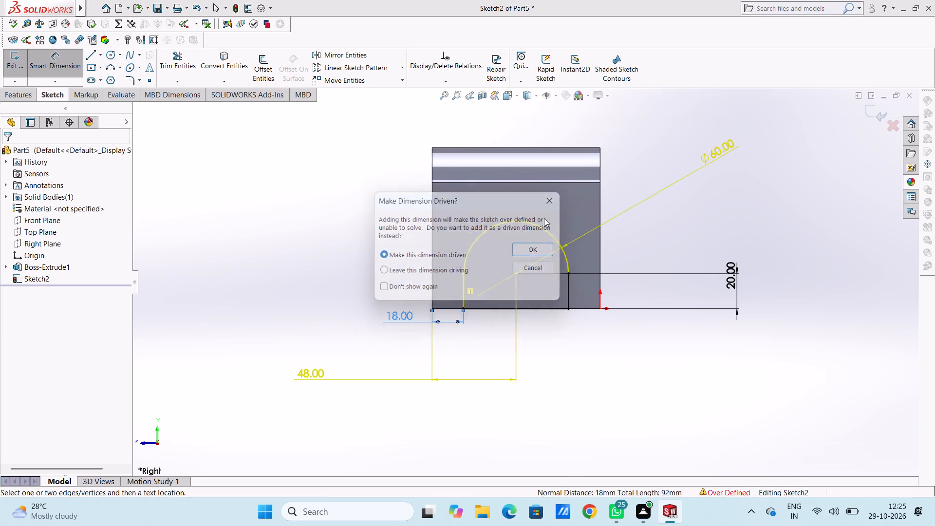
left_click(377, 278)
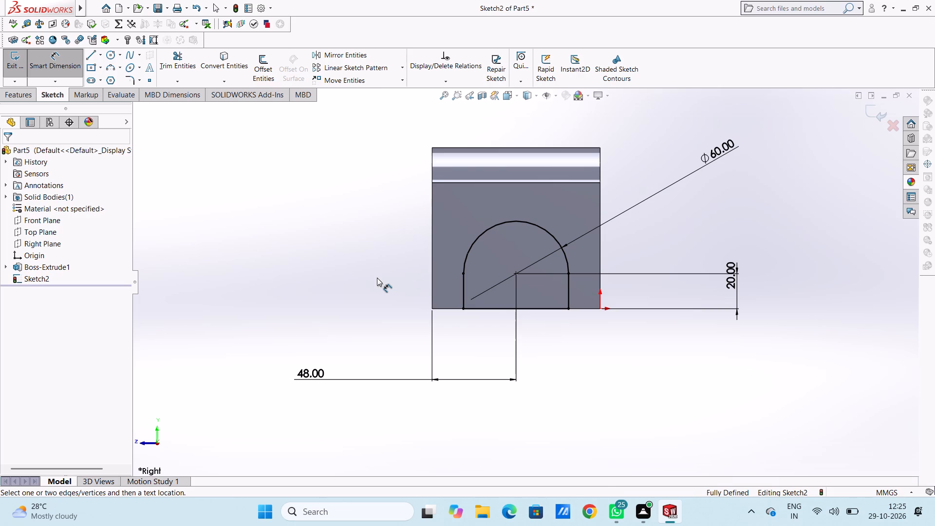
Cut-extrude the arch profile with the Through All end condition so the opening passes through both side walls.
middle_click_drag(380, 268, 409, 268)
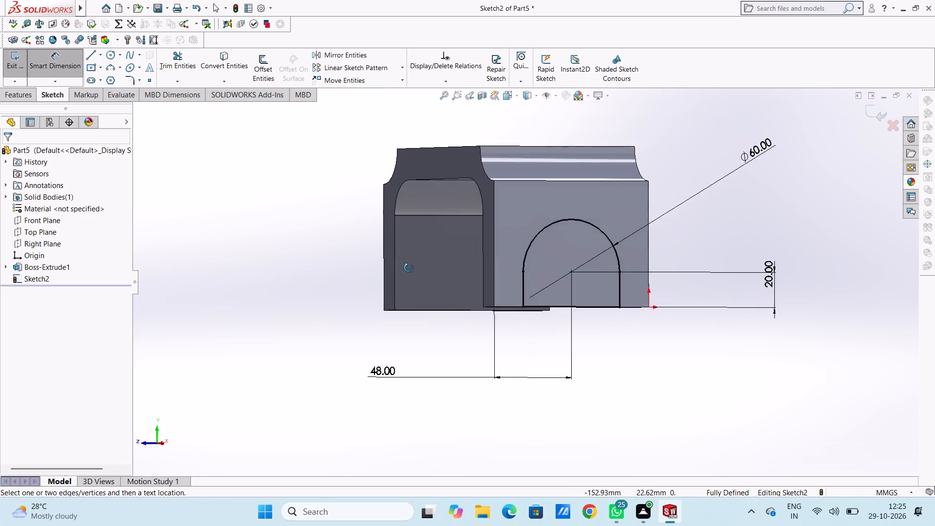
middle_click_drag(409, 268, 420, 288)
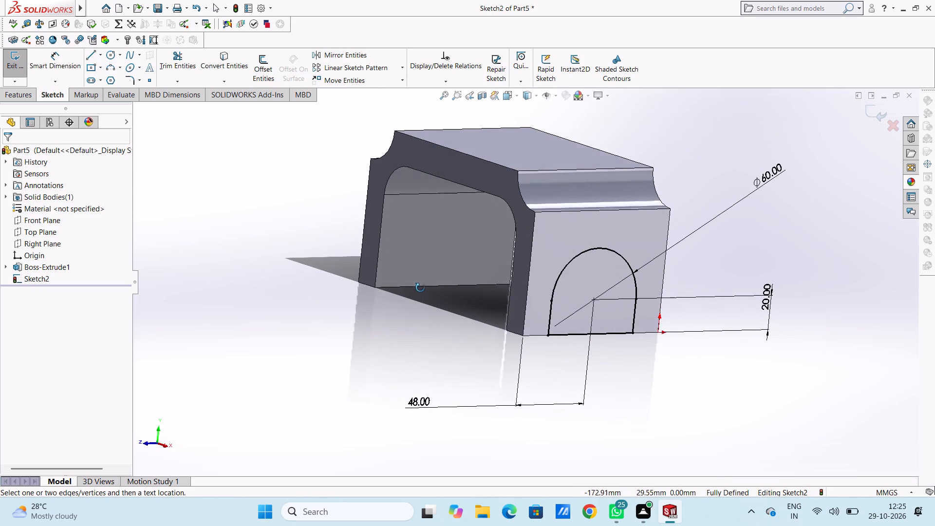
middle_click_drag(420, 288, 421, 288)
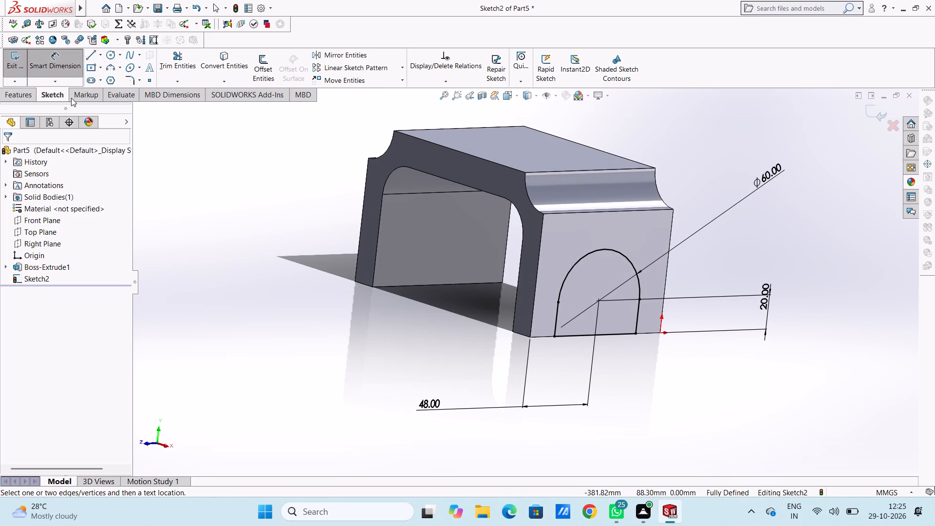
left_click(56, 61)
left_click(23, 95)
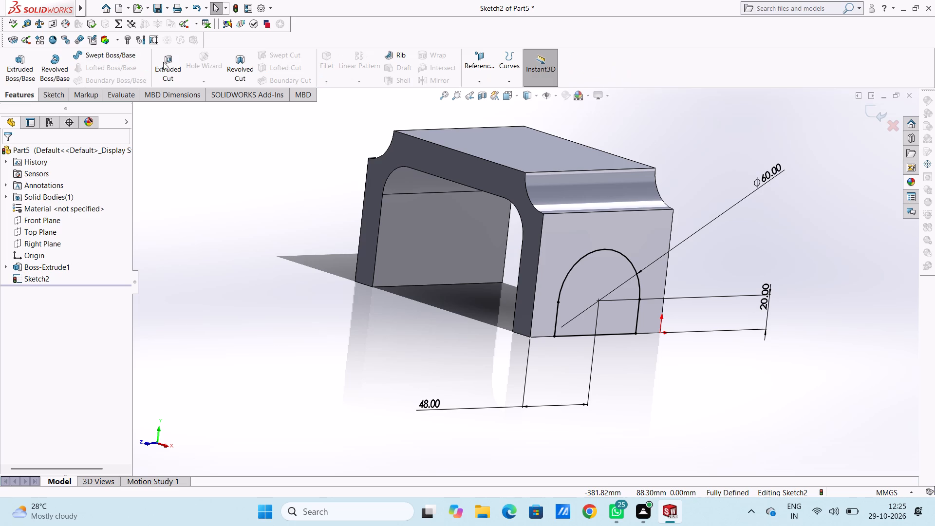
left_click(175, 62)
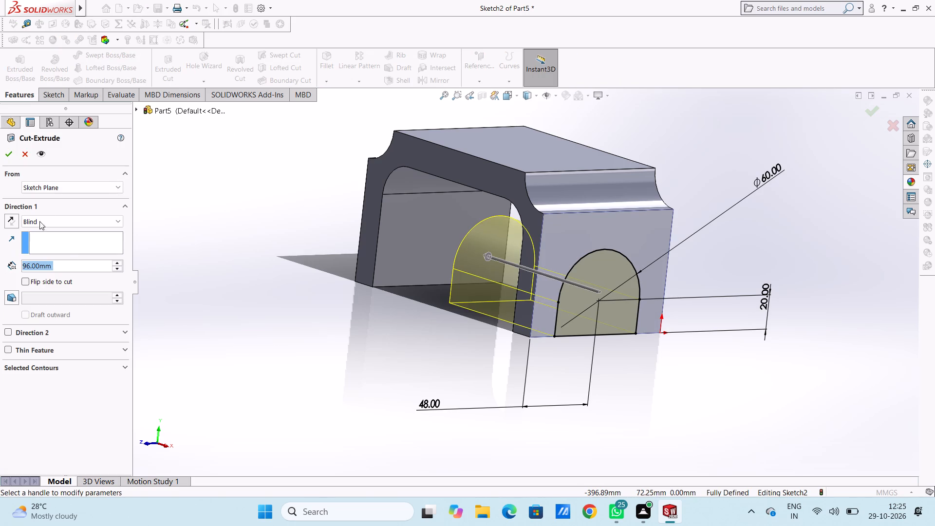
left_click(71, 219)
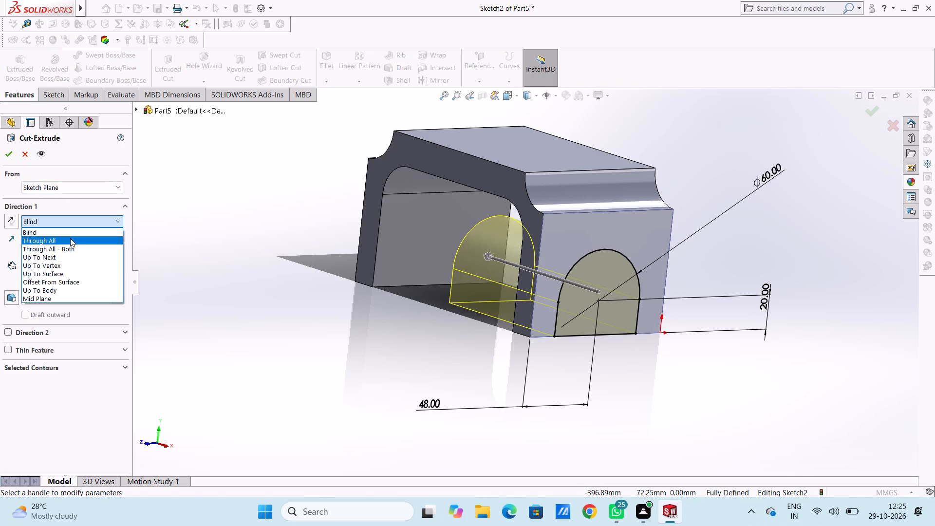
left_click(70, 238)
middle_click_drag(250, 188, 251, 197)
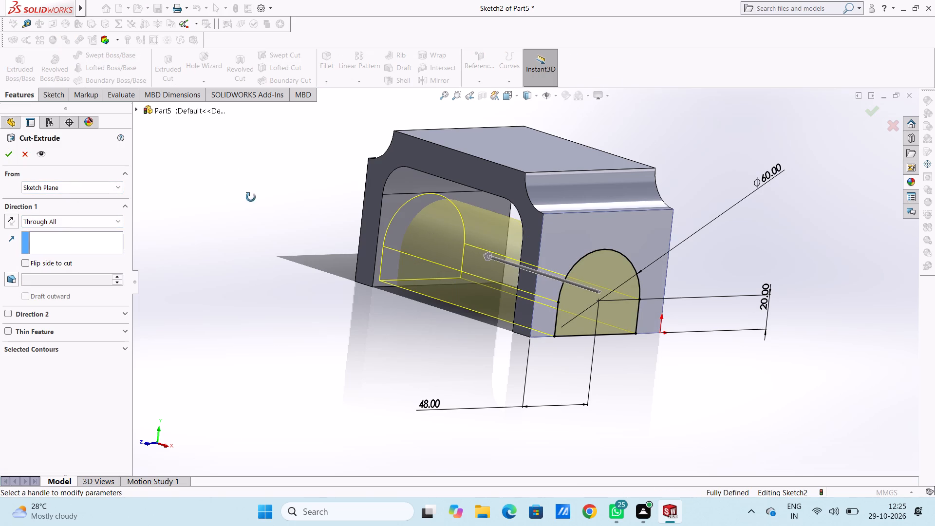
middle_click_drag(251, 197, 310, 225)
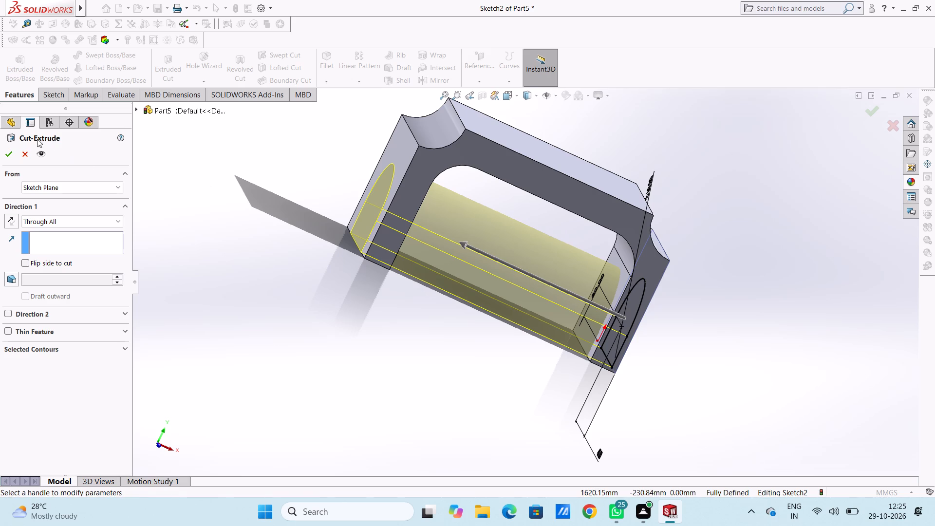
left_click(11, 154)
left_click(235, 218)
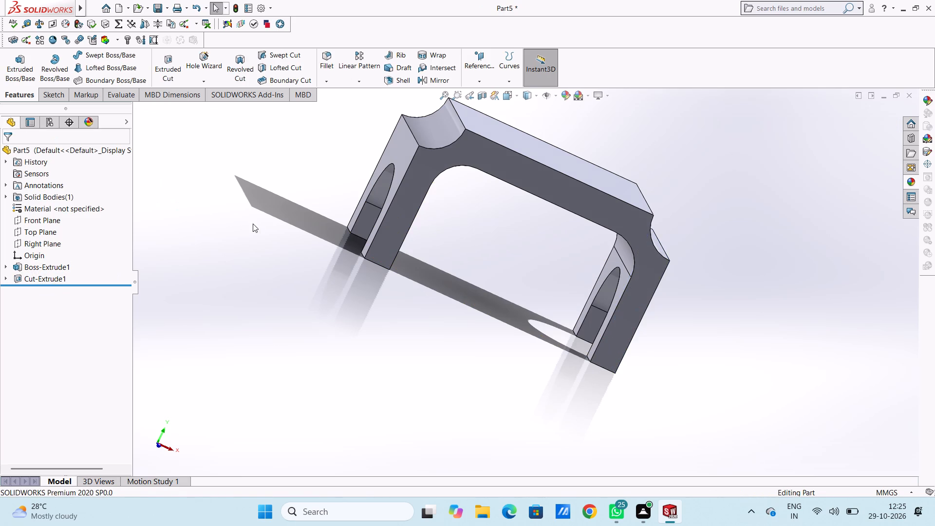
Examine the arched opening through the bridge part's side walls from several angles.
scroll(312, 276, "up", 3)
middle_click_drag(387, 302, 340, 257)
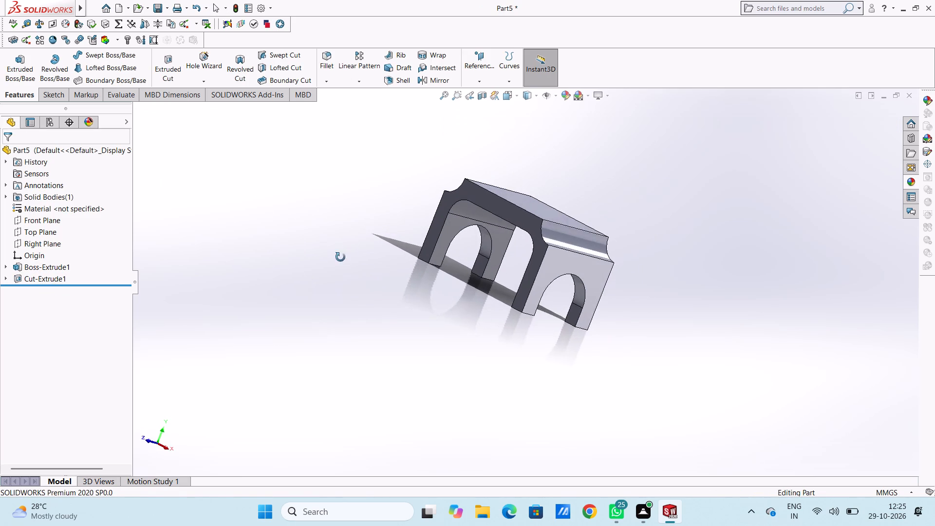
middle_click_drag(340, 257, 361, 257)
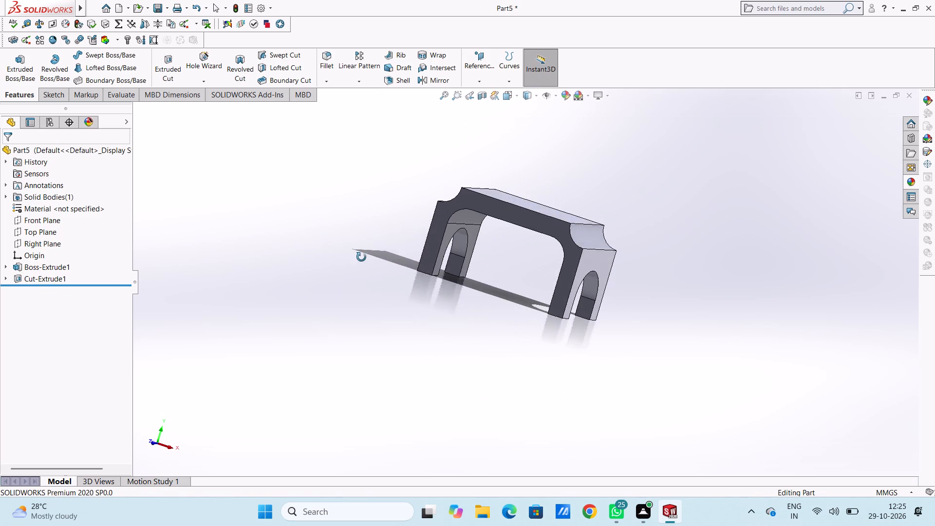
middle_click_drag(361, 257, 306, 286)
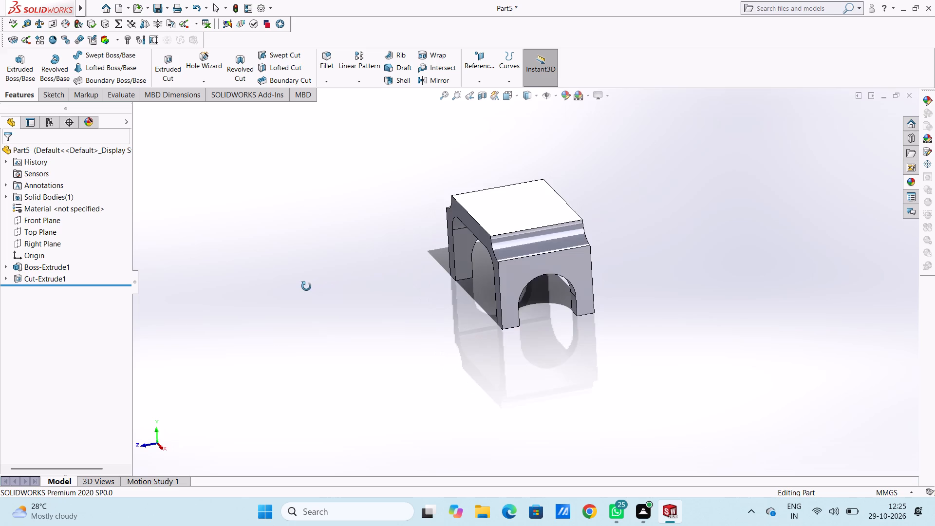
middle_click_drag(306, 286, 332, 290)
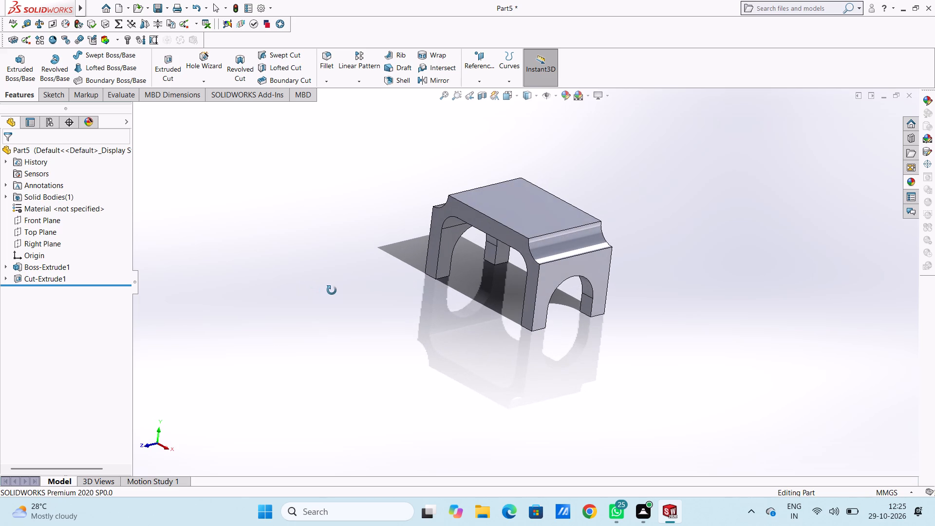
middle_click_drag(332, 290, 310, 294)
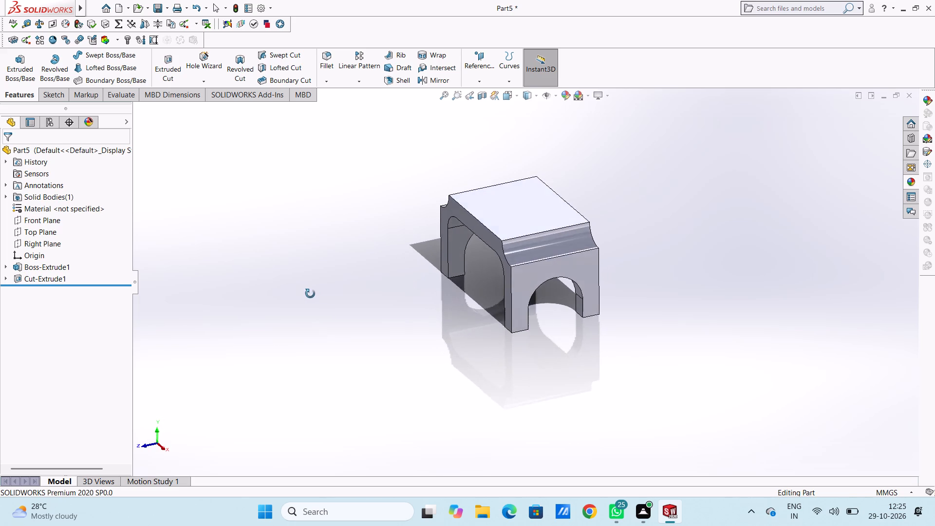
middle_click_drag(310, 294, 299, 295)
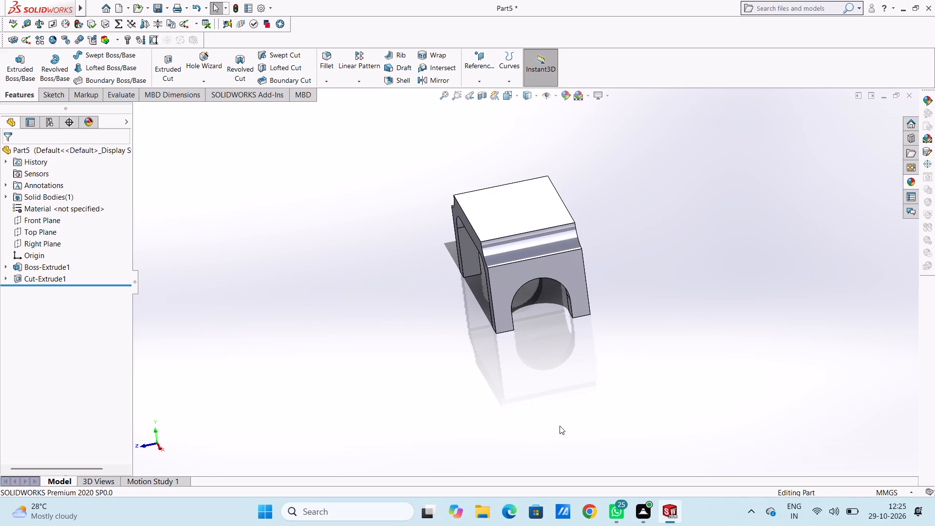
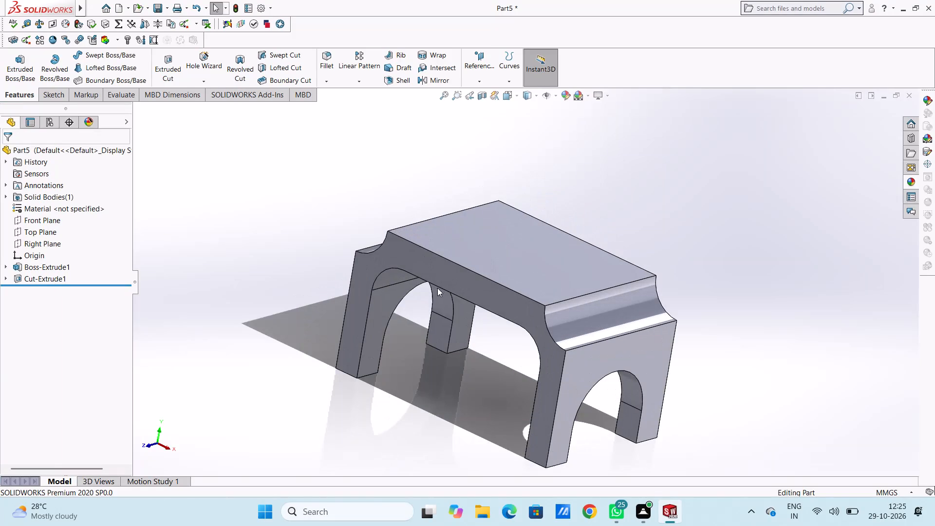
Start a new sketch on the bridge part's flat top face, viewed from the top.
scroll(437, 306, "up", 1)
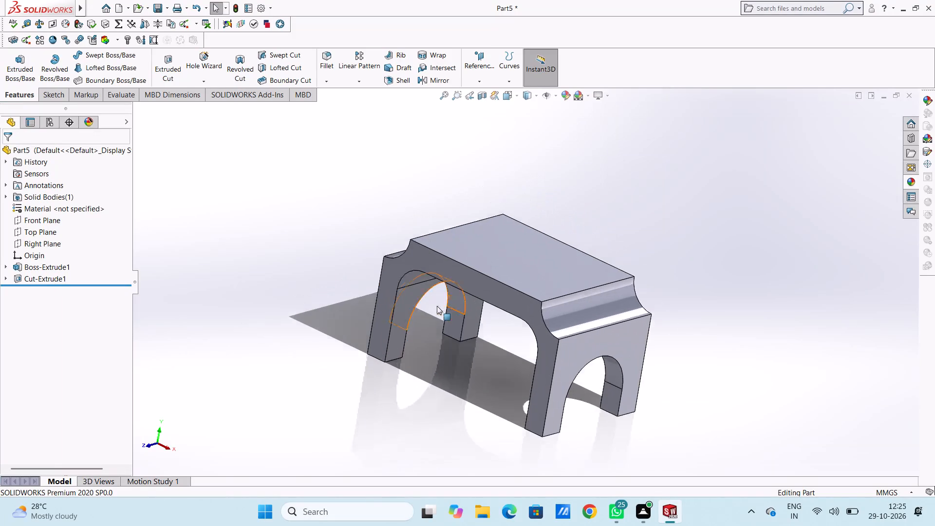
scroll(437, 306, "up", 2)
middle_click_drag(462, 316, 509, 315)
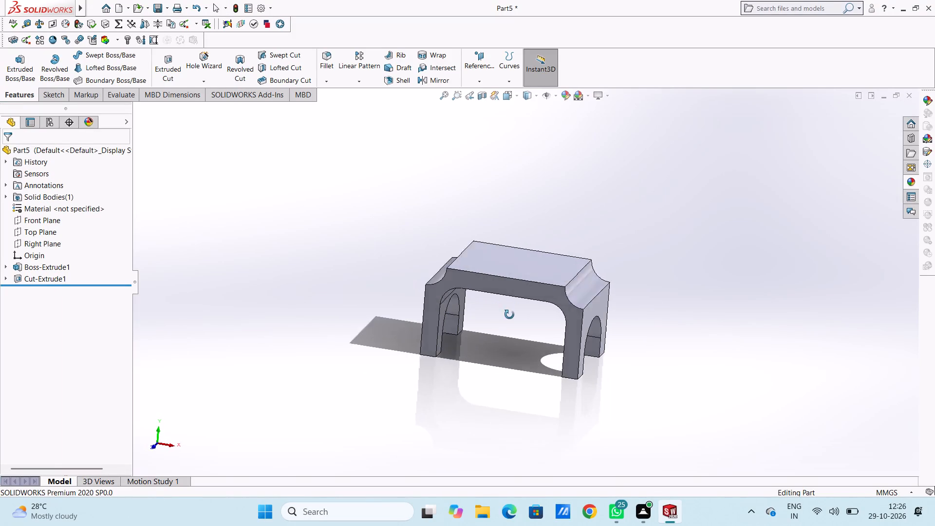
middle_click_drag(509, 315, 501, 308)
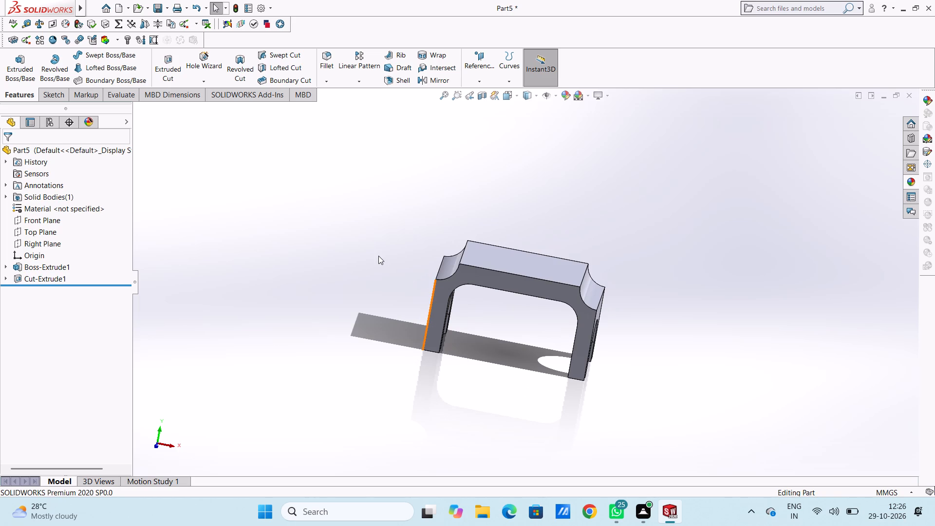
key("ctrl+5")
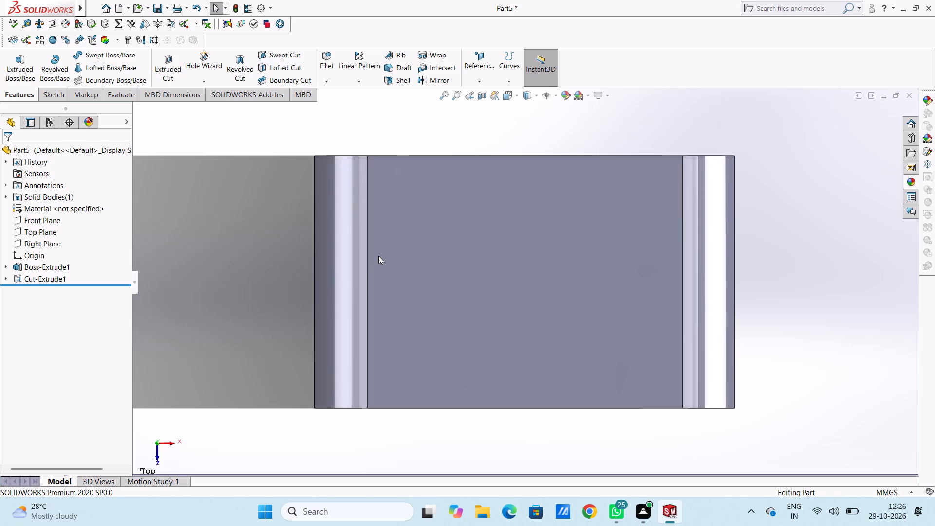
scroll(379, 255, "up", 3)
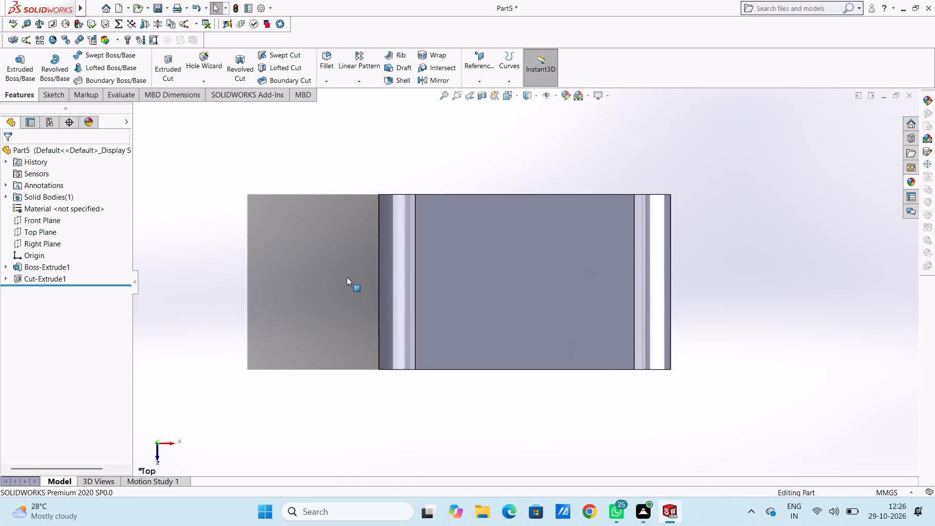
left_click(524, 284)
left_click(568, 252)
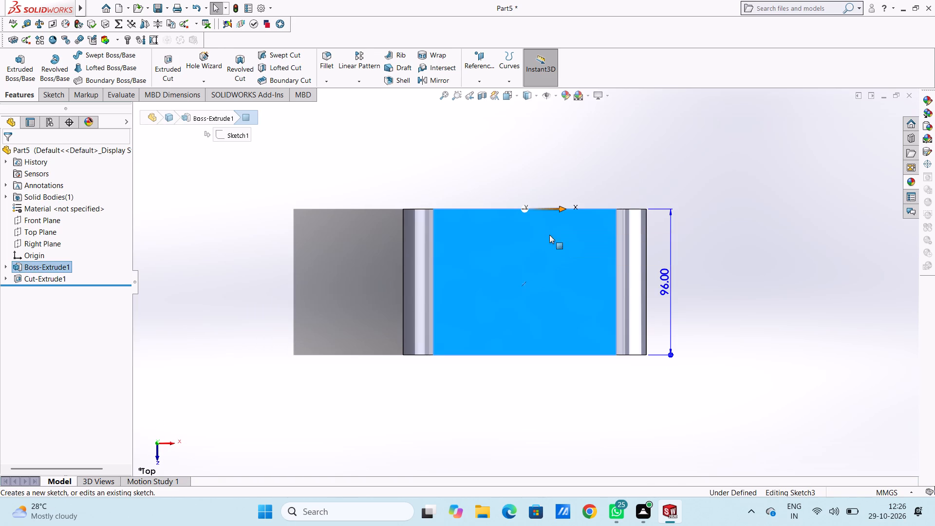
left_click(506, 192)
scroll(512, 308, "up", 3)
scroll(563, 321, "down", 3)
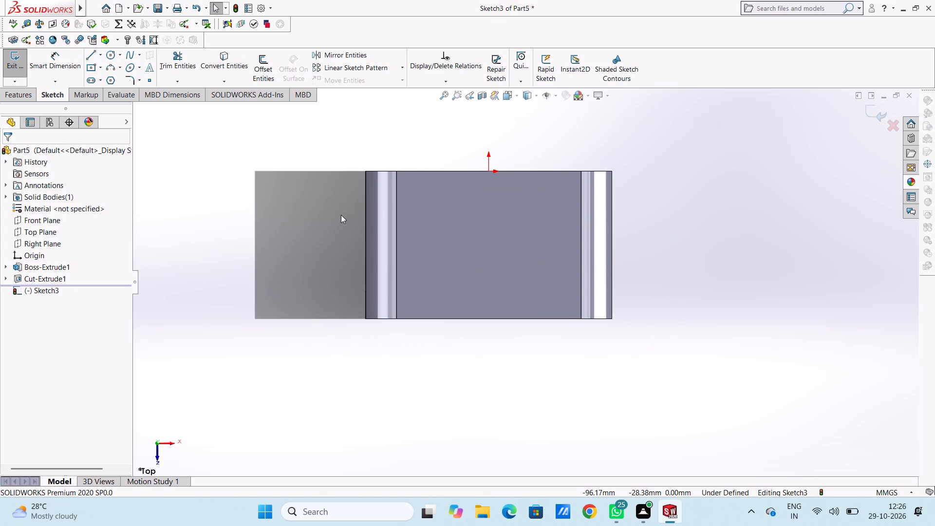
Draw a vertical line 96 mm long from the origin straight across the top face to its opposite edge.
left_click(95, 55)
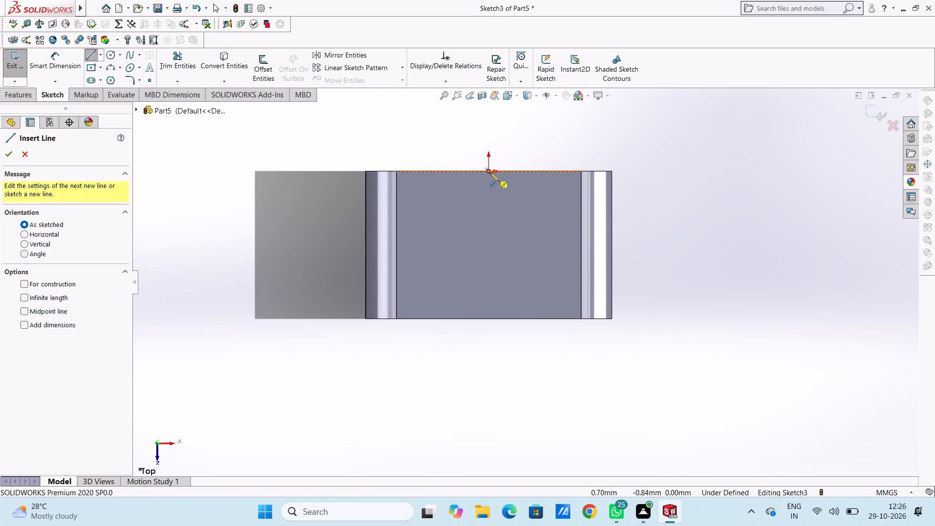
left_click(490, 172)
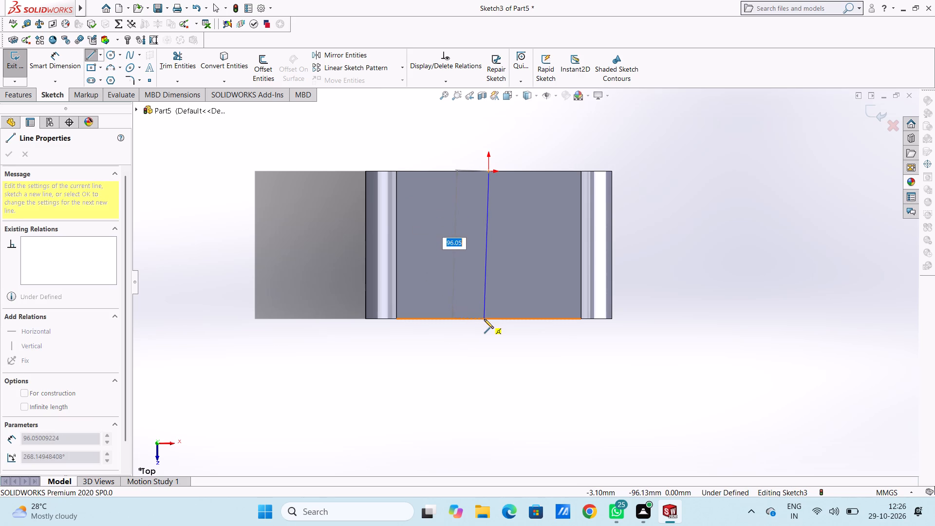
left_click(487, 320)
right_click(268, 199)
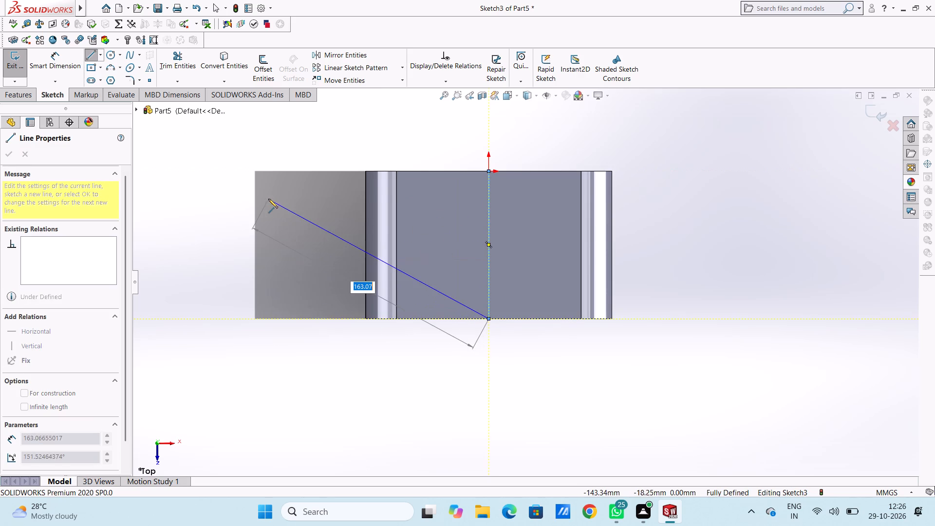
double_click(281, 204)
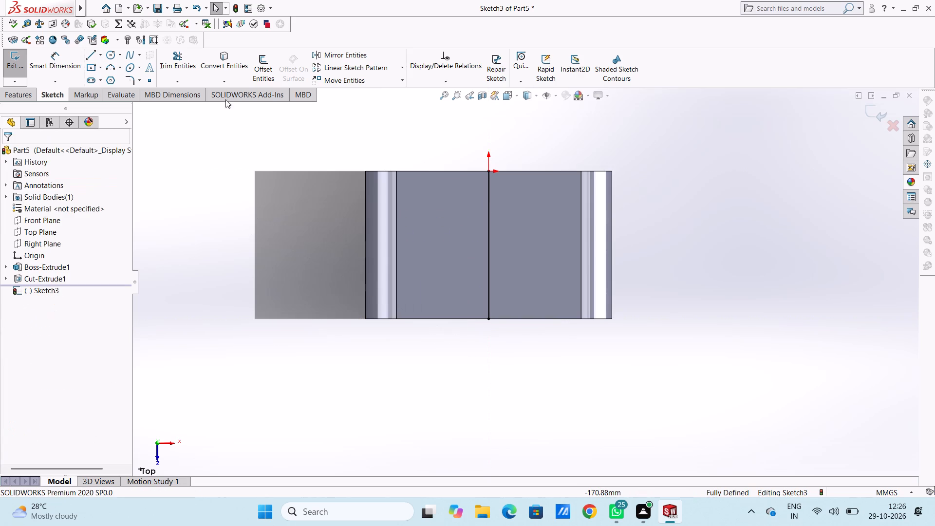
Offset the vertical centre line by 19 mm bi-directionally, with dimensions added.
left_click(262, 62)
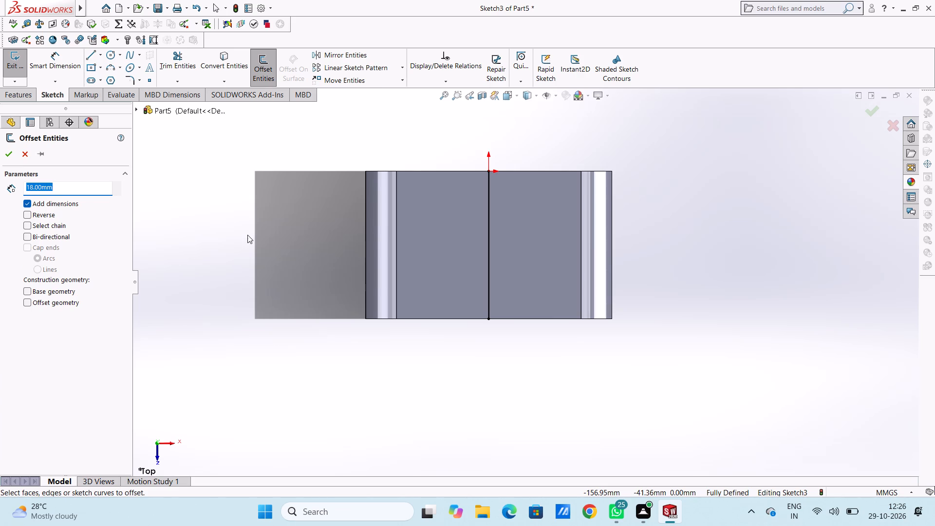
type("19")
key("Return")
left_click(489, 245)
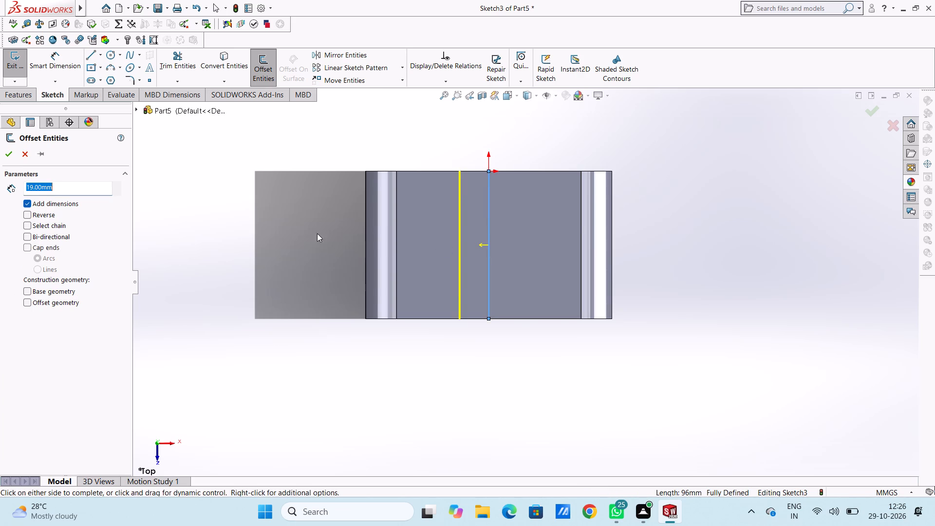
left_click(29, 235)
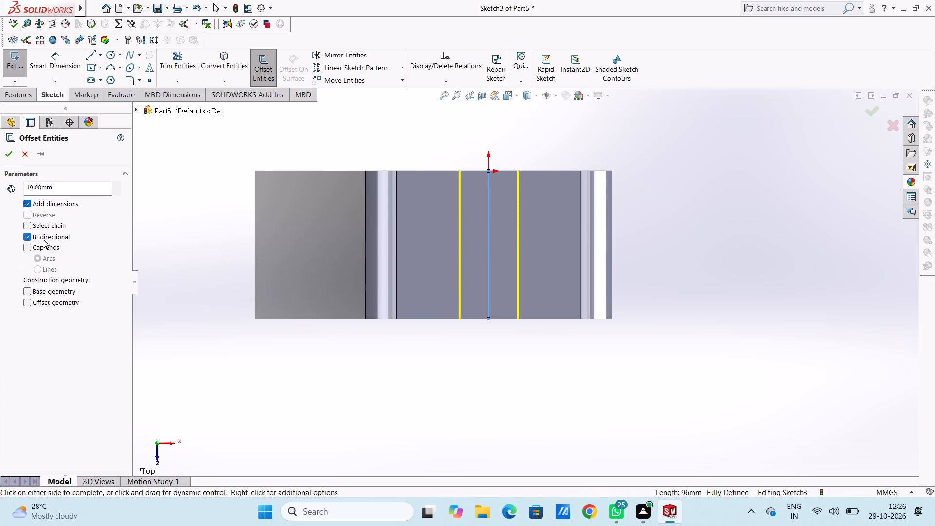
left_click(4, 152)
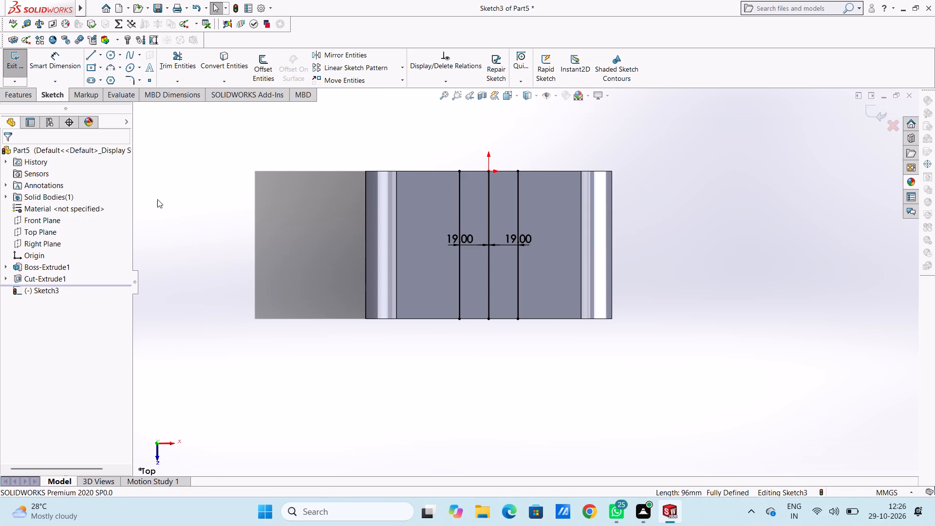
Close the rectangle with two 38 mm horizontal lines joining the offset lines' upper ends and their lower ends.
left_click(93, 58)
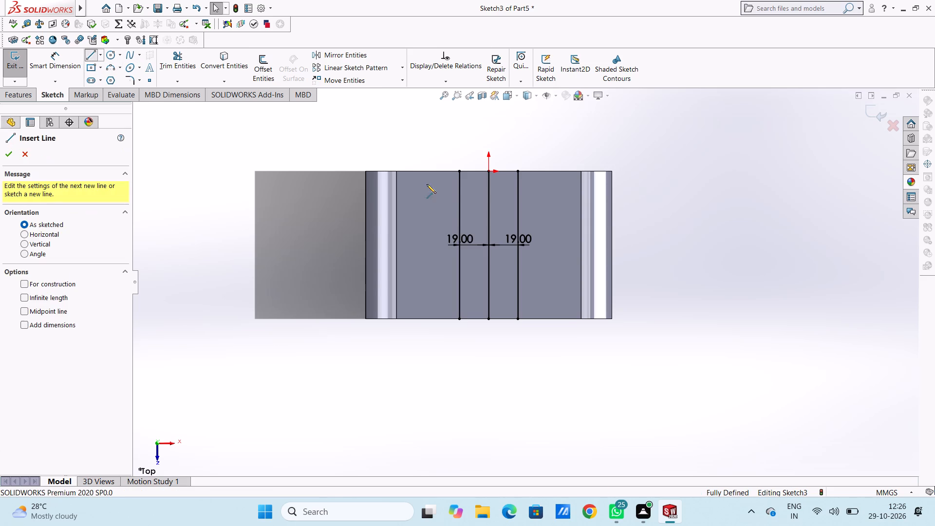
left_click(461, 173)
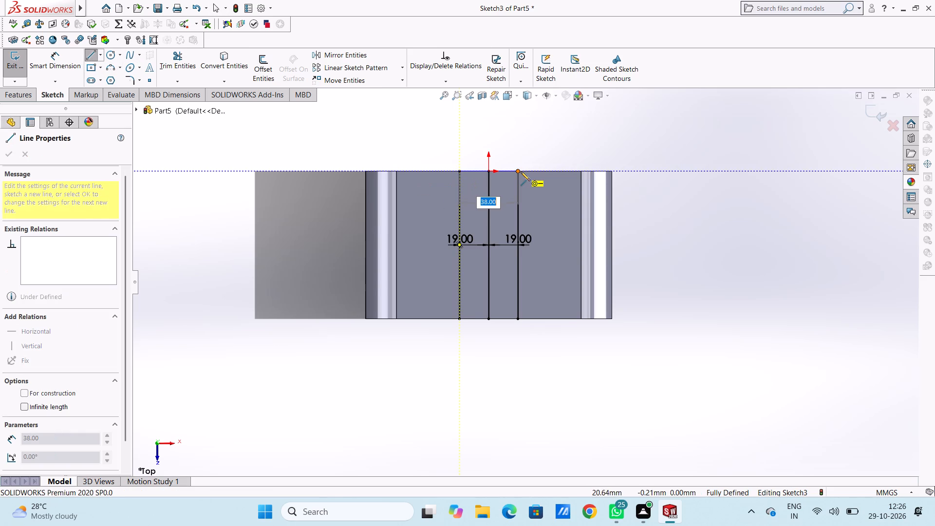
left_click(519, 171)
right_click(367, 133)
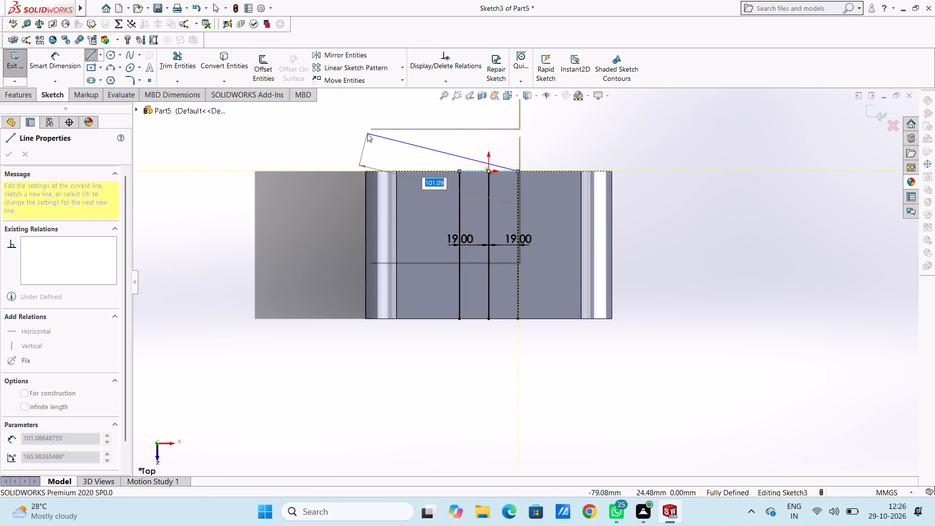
left_click(372, 140)
left_click(307, 146)
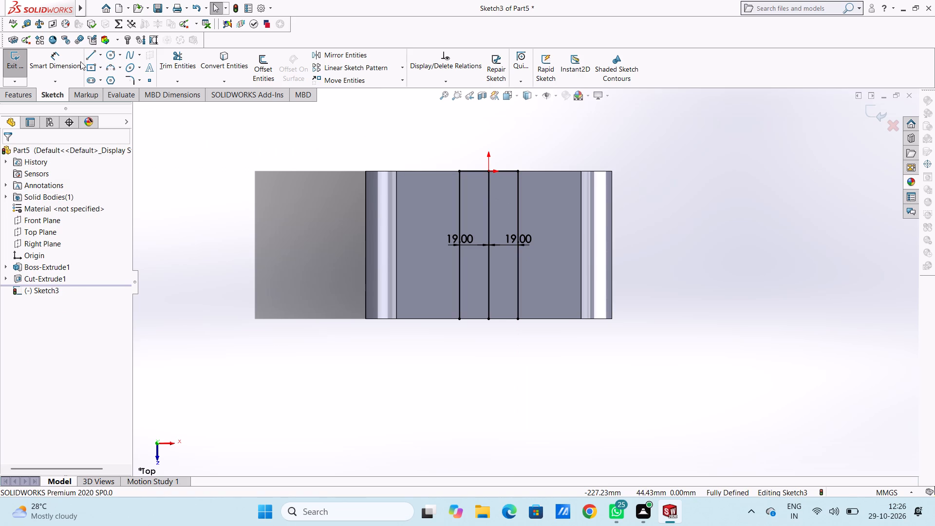
left_click(91, 58)
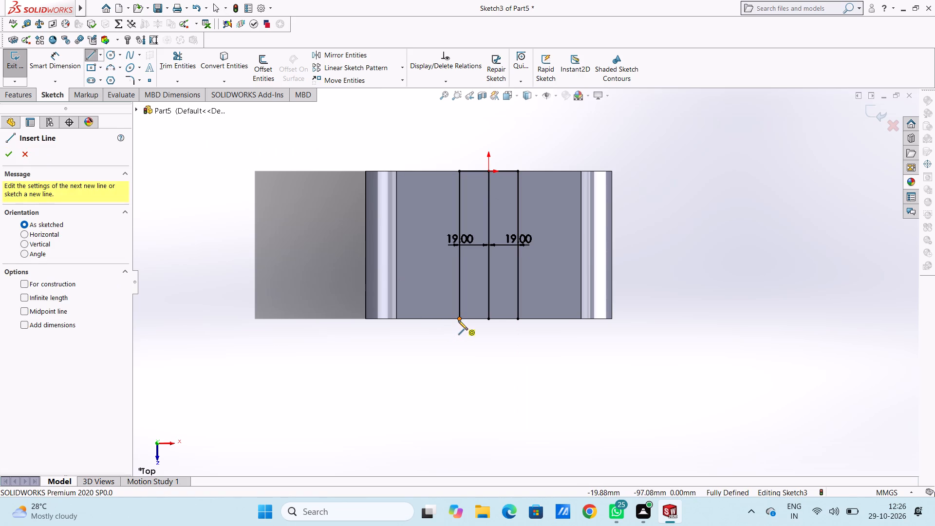
left_click(458, 320)
left_click(516, 321)
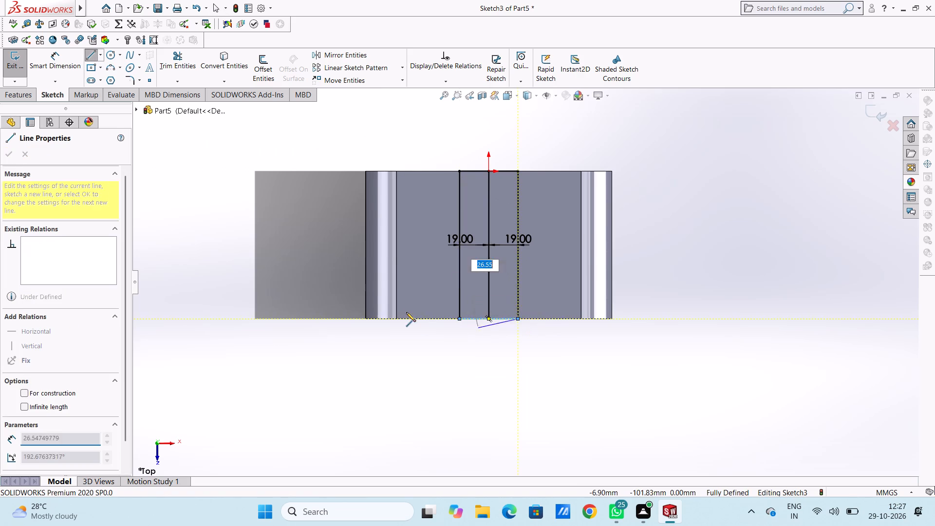
right_click(322, 234)
left_click(334, 242)
left_click(321, 242)
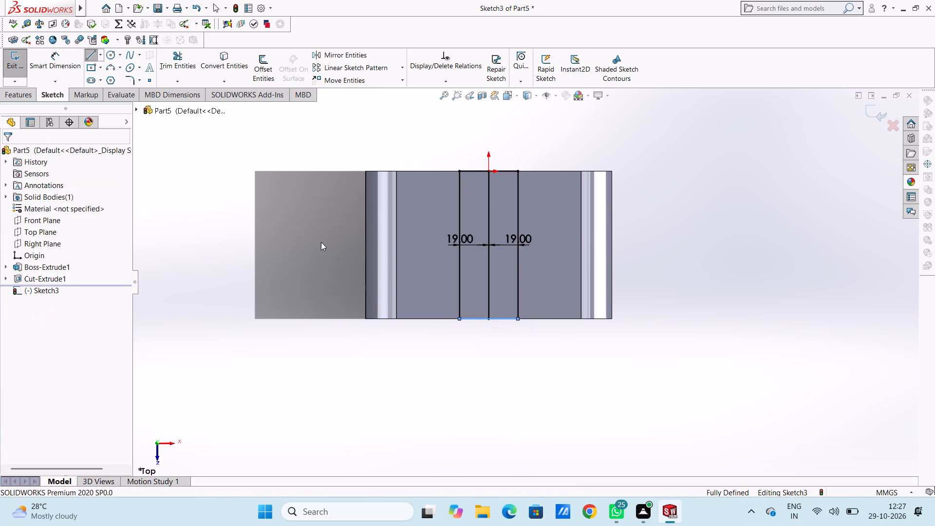
Trim away the vertical centre line between the two offset lines, leaving only the rectangular outline.
left_click(173, 41)
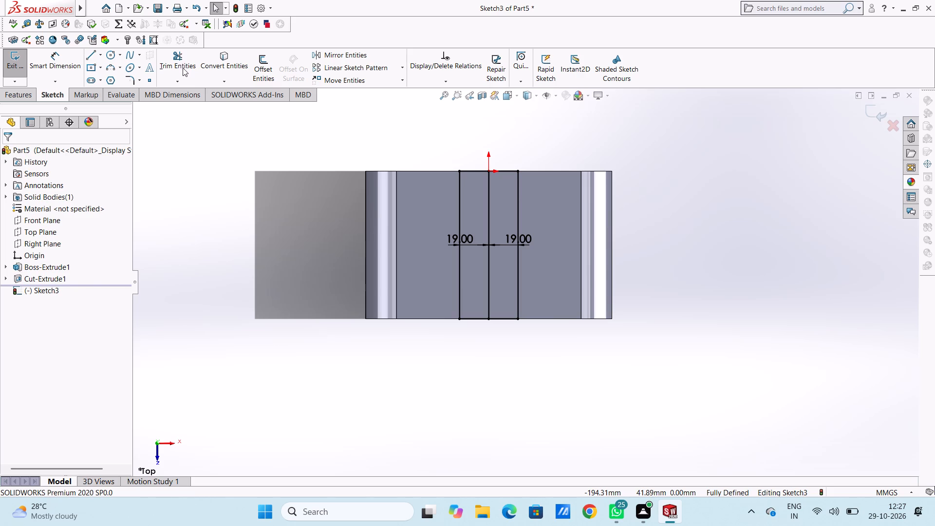
left_click(181, 59)
left_click(488, 216)
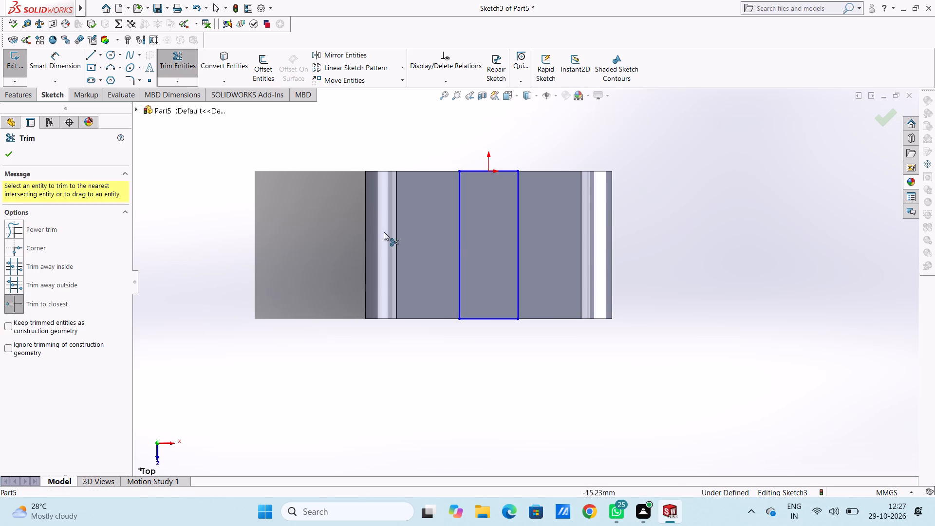
left_click(3, 155)
left_click(205, 214)
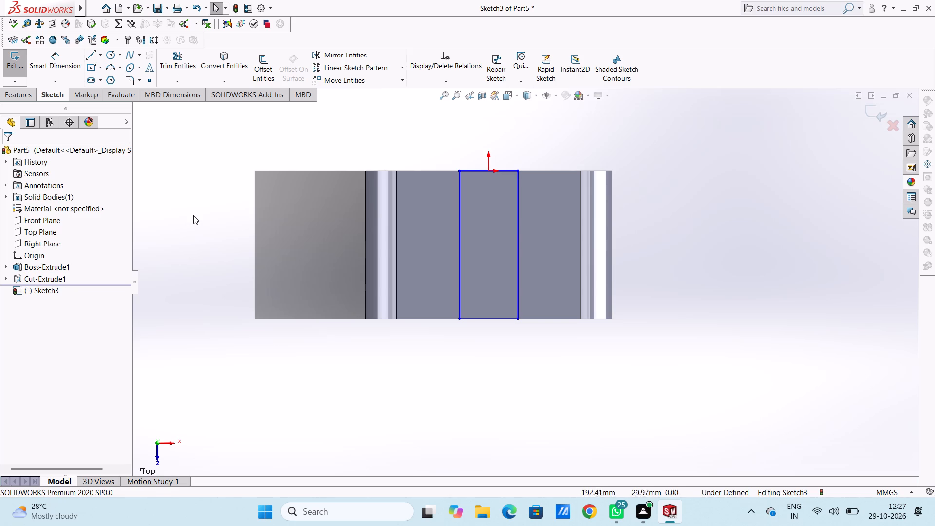
Dimension the length of the rectangle's left vertical side and the width of its upper horizontal side.
left_click(47, 58)
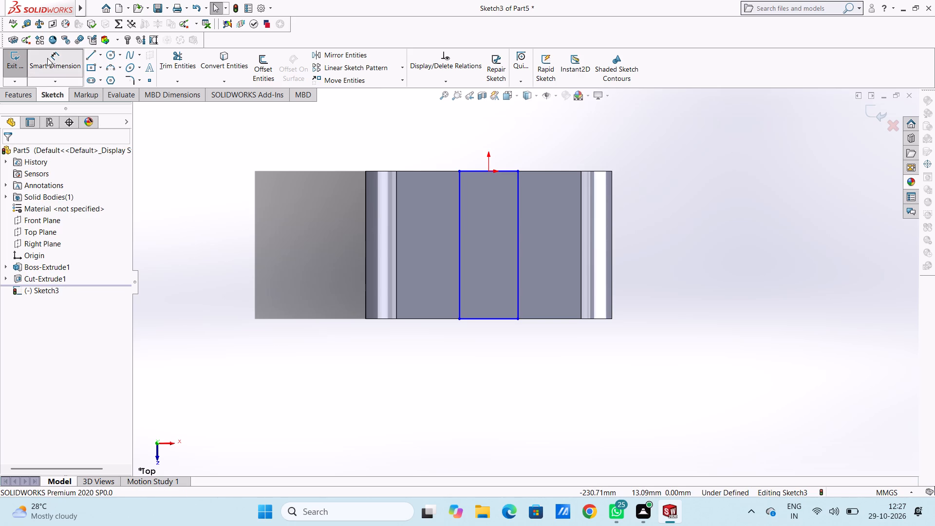
left_click(461, 212)
left_click(243, 158)
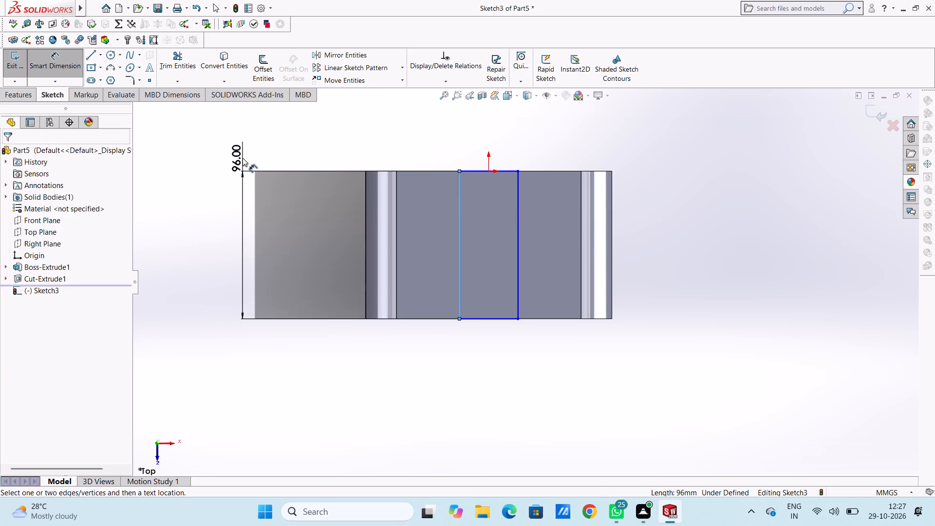
left_click(193, 140)
double_click(201, 142)
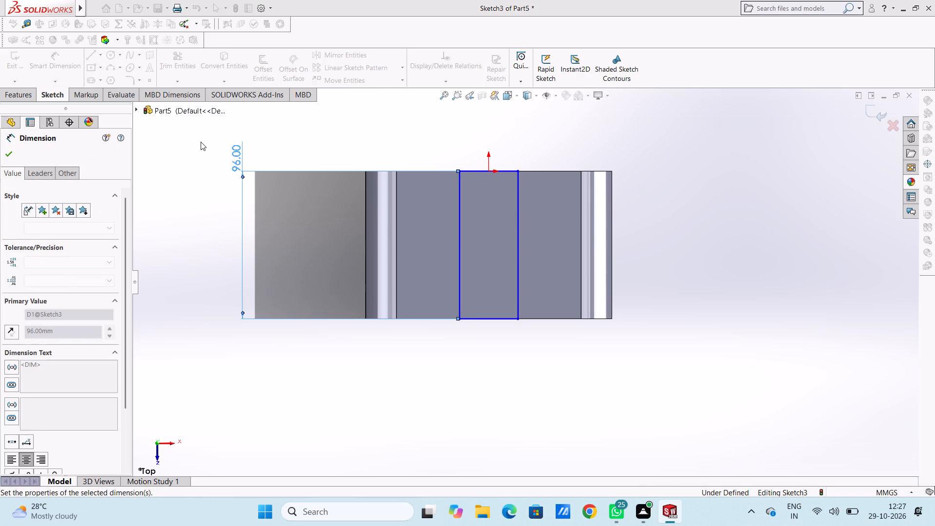
left_click(476, 173)
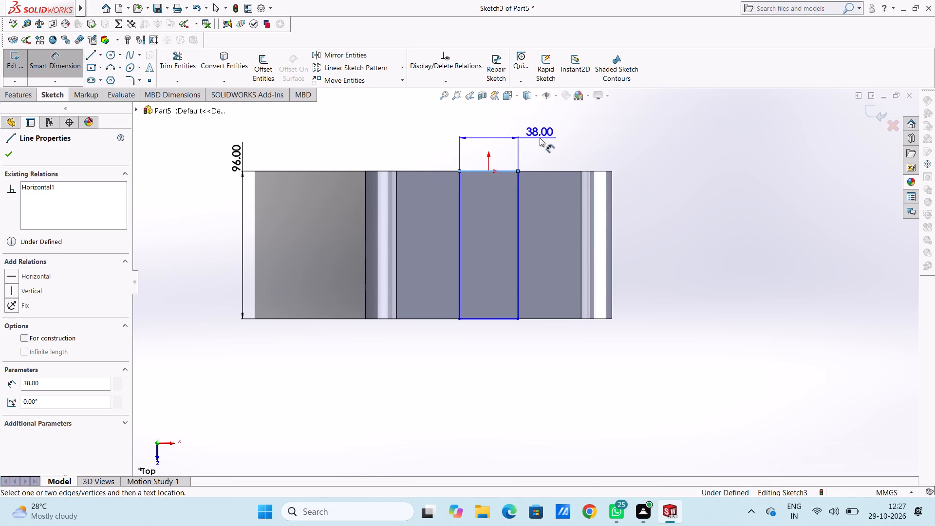
scroll(540, 138, "up", 4)
left_click(637, 145)
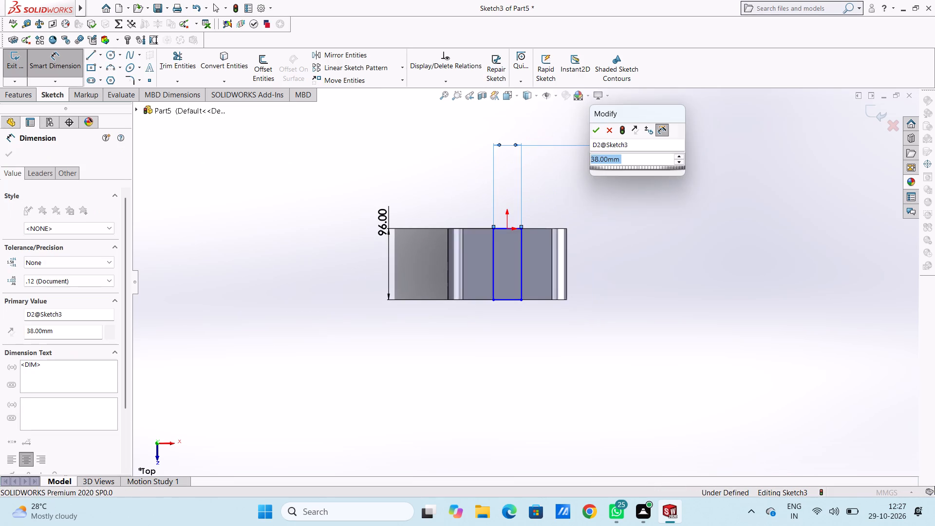
left_click(601, 131)
left_click(588, 129)
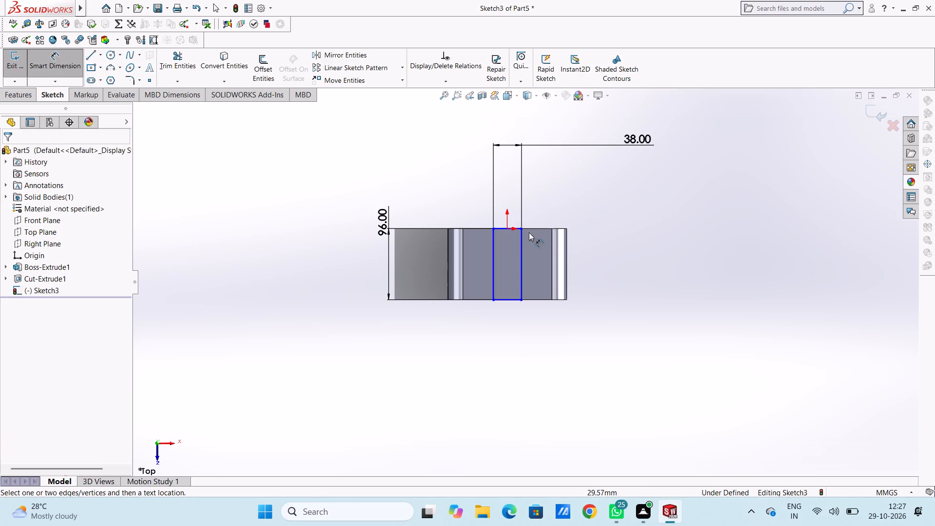
Dimension the length of the rectangle's right vertical side.
left_click(523, 235)
left_click(778, 252)
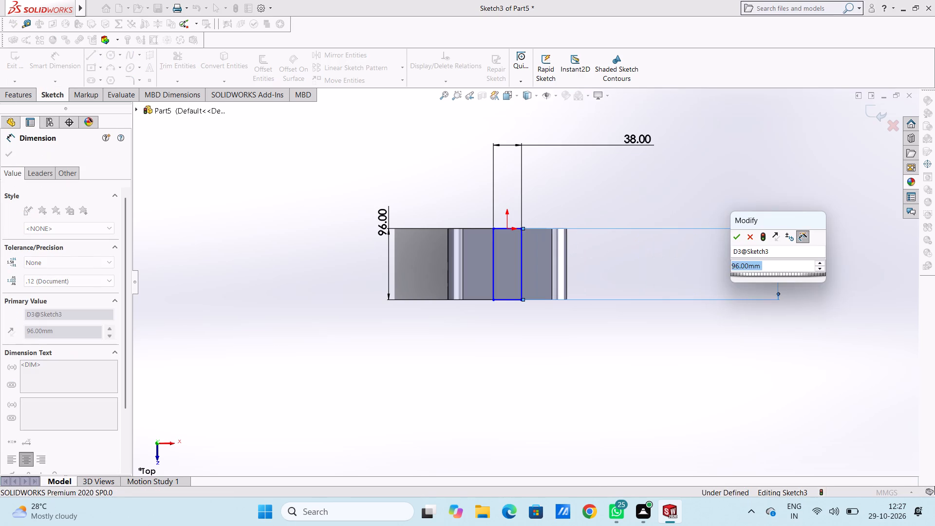
left_click(734, 237)
left_click(639, 196)
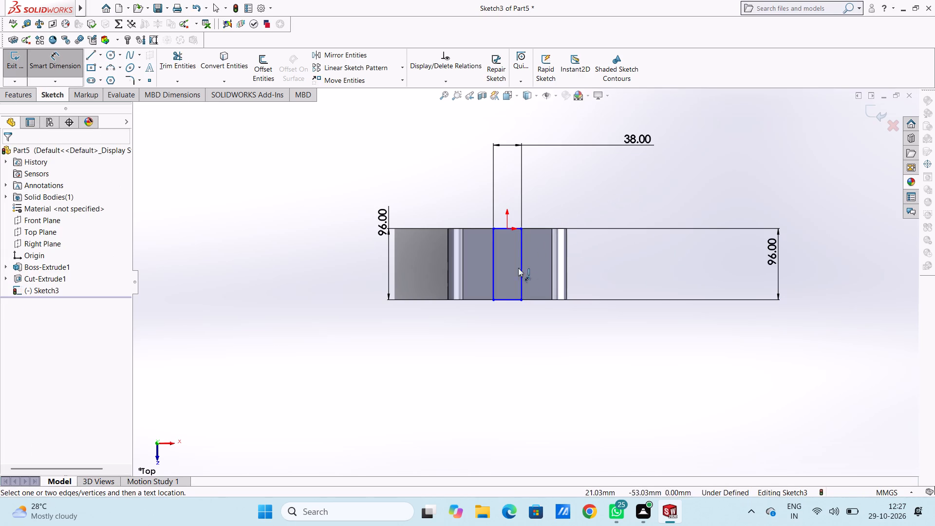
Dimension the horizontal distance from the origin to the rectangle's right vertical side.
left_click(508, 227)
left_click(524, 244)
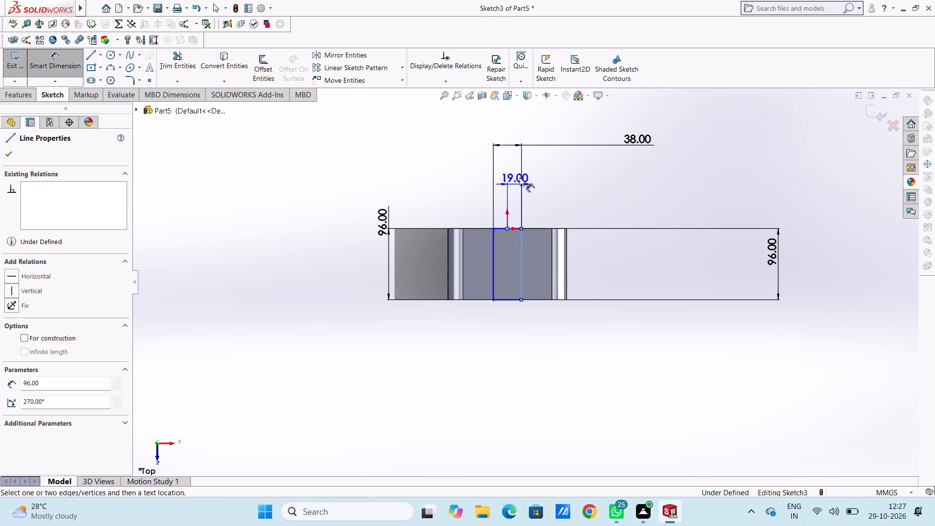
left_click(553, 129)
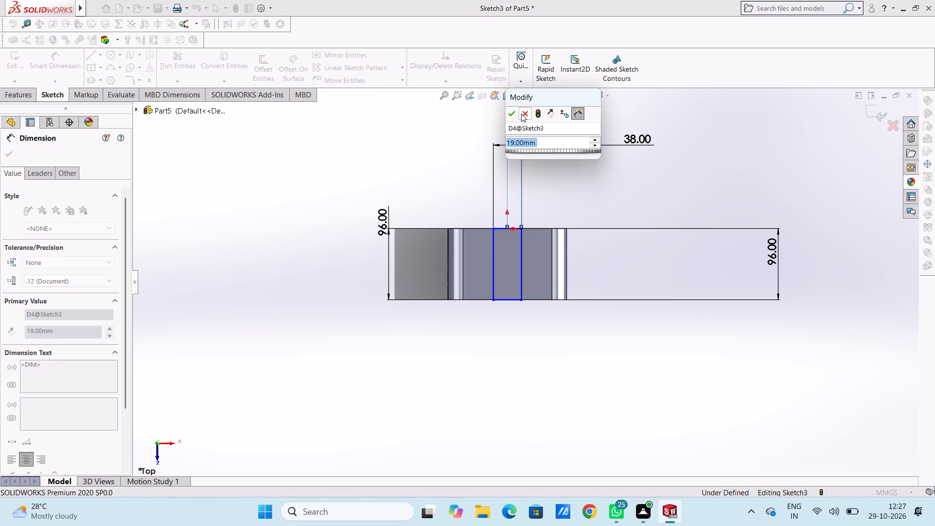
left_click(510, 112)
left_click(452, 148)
Dimension the horizontal distance from the origin to the rectangle's left vertical side.
scroll(504, 289, "down", 2)
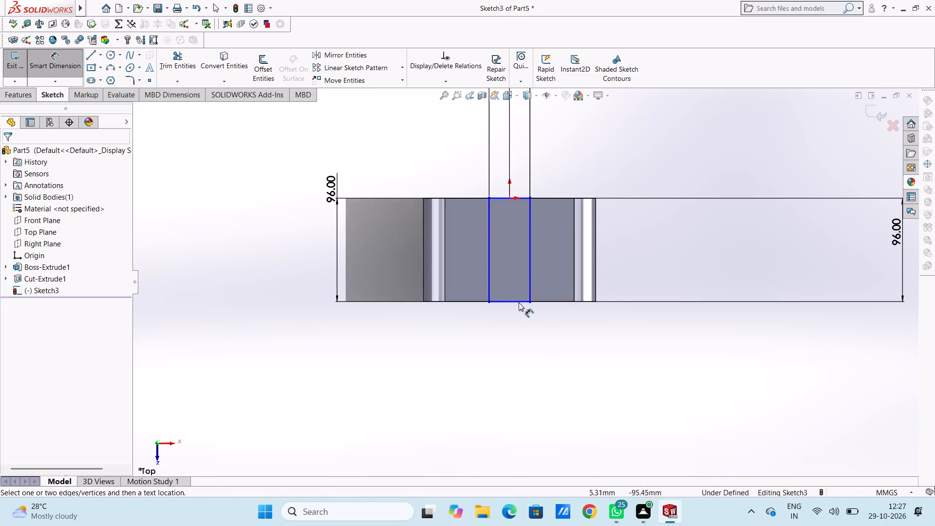
scroll(523, 306, "up", 2)
scroll(524, 325, "down", 1)
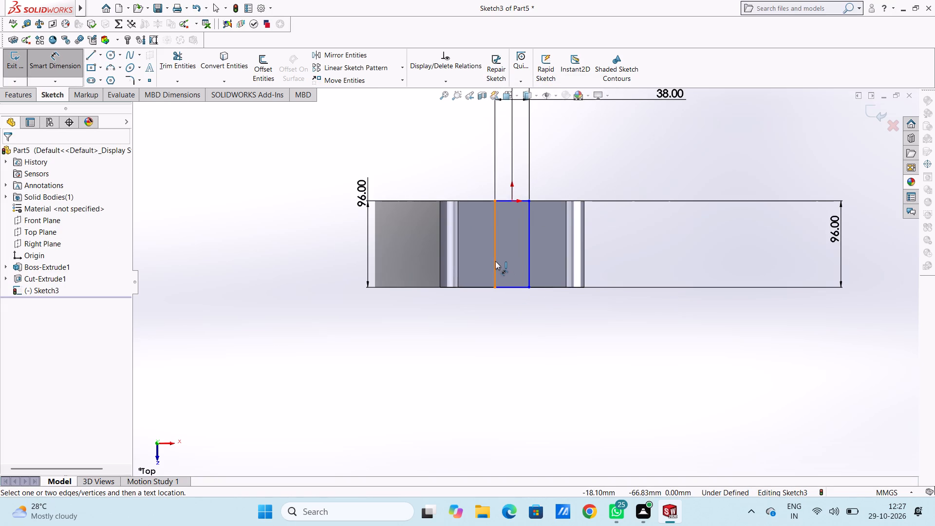
left_click(495, 261)
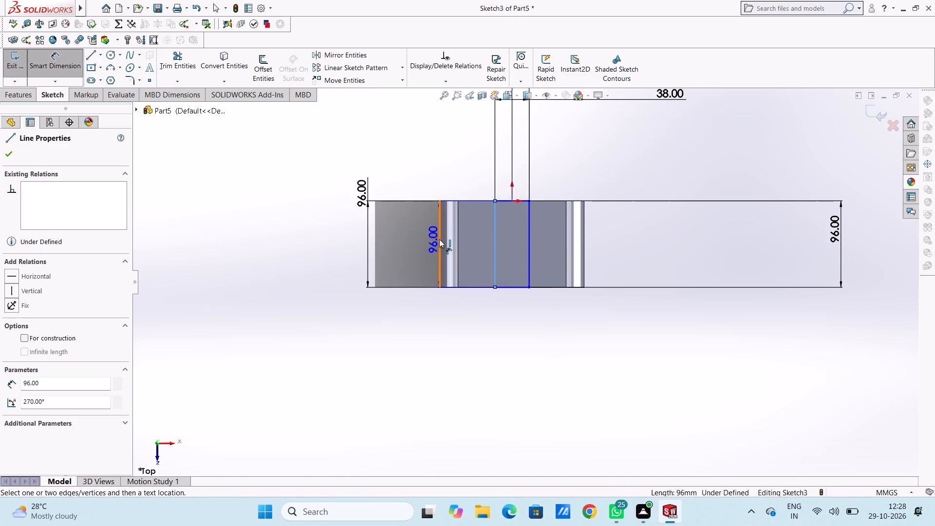
left_click(511, 199)
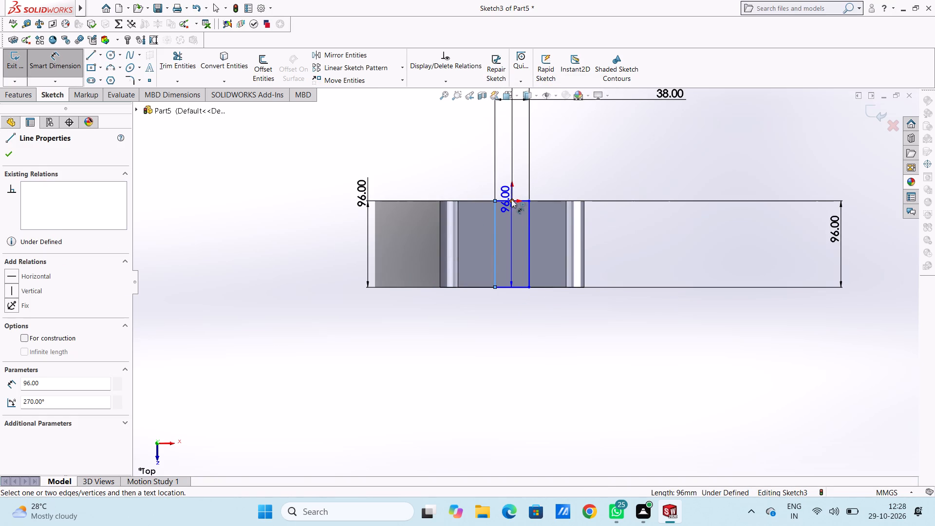
left_click(392, 142)
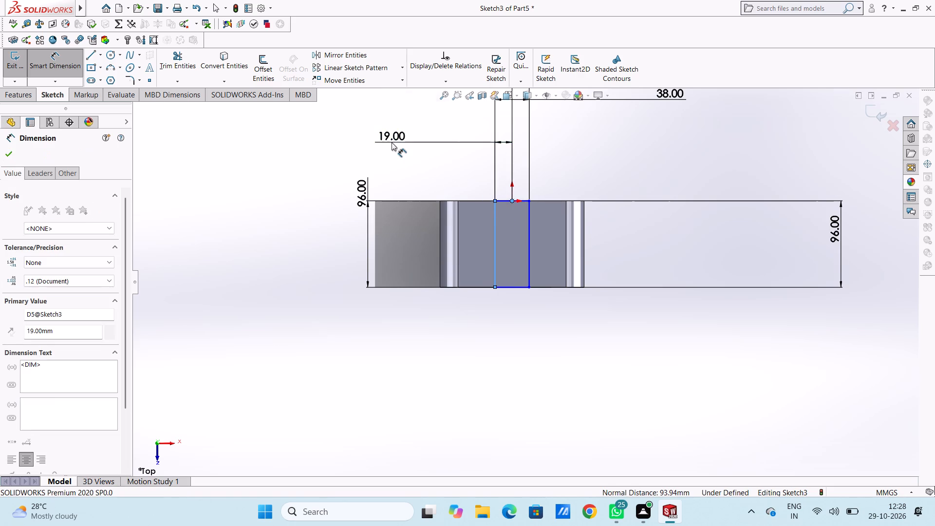
left_click(350, 126)
left_click(332, 145)
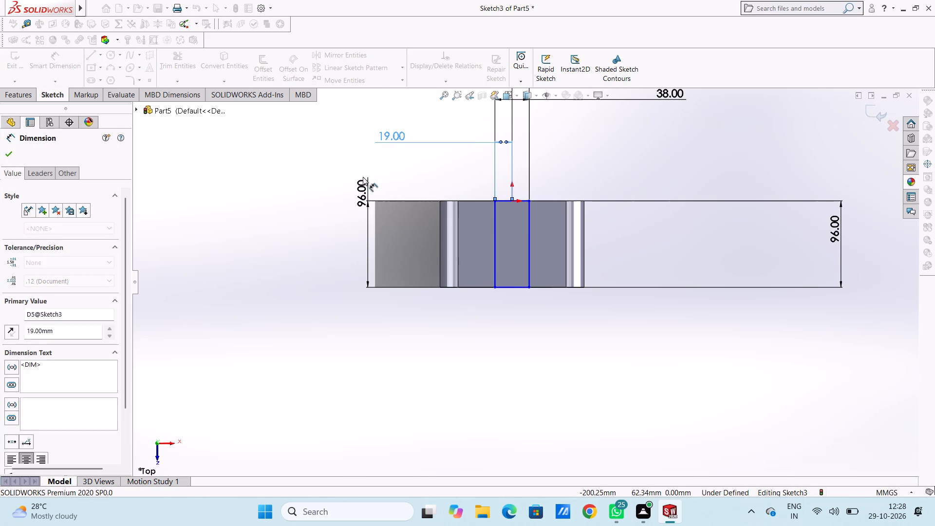
Dimension the width of the rectangle's lower horizontal side.
left_click(500, 290)
left_click(325, 321)
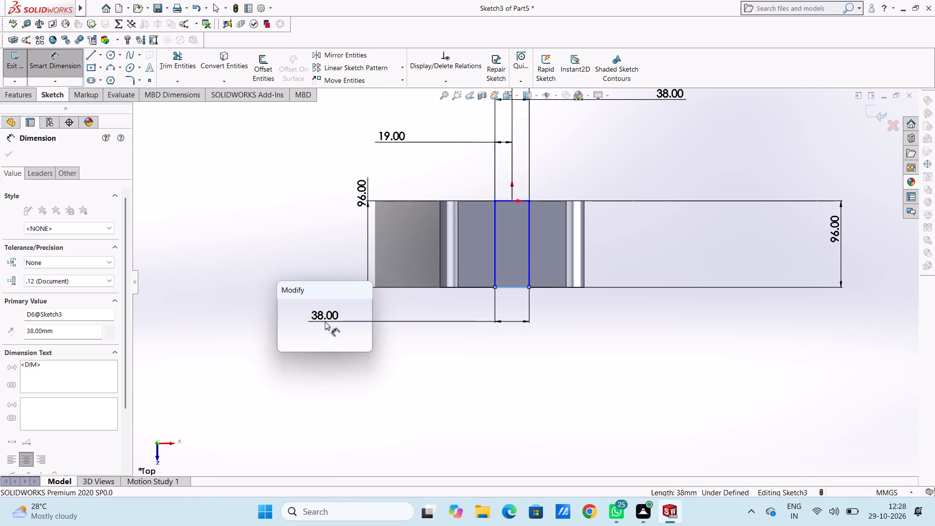
left_click(281, 302)
left_click(262, 262)
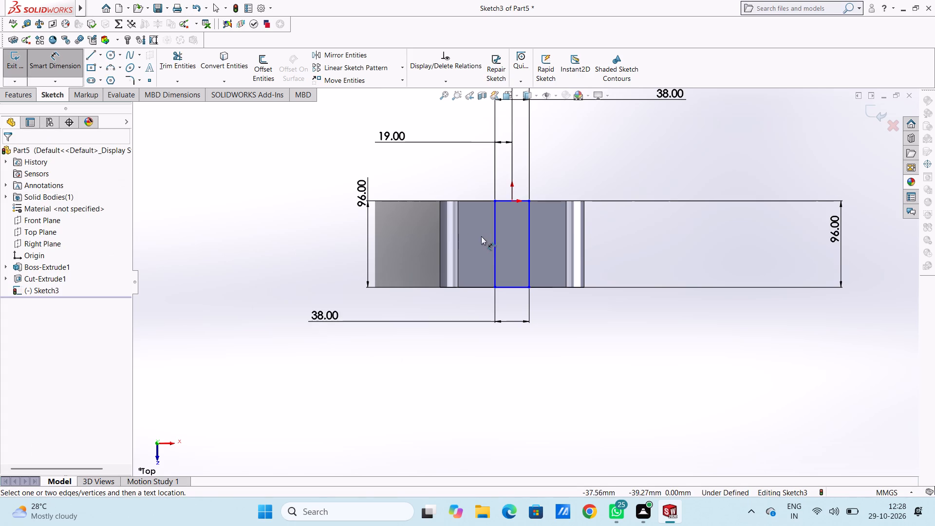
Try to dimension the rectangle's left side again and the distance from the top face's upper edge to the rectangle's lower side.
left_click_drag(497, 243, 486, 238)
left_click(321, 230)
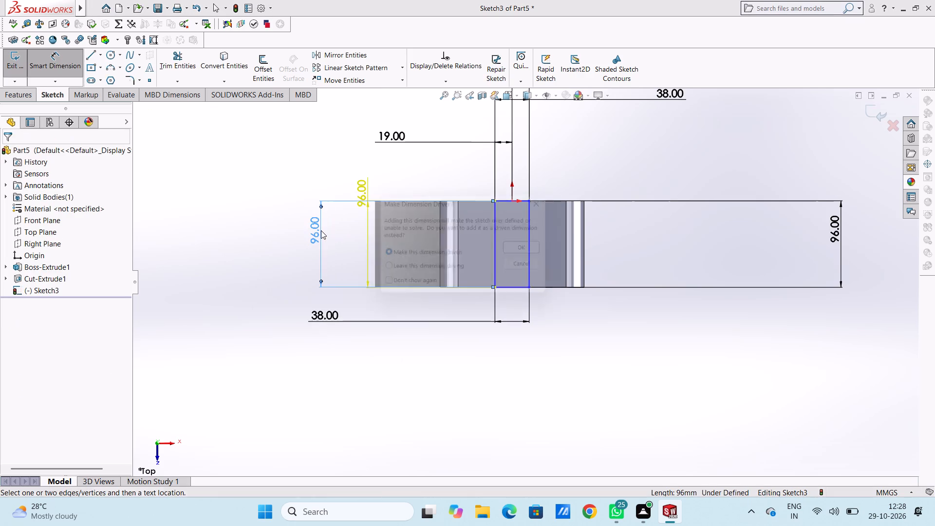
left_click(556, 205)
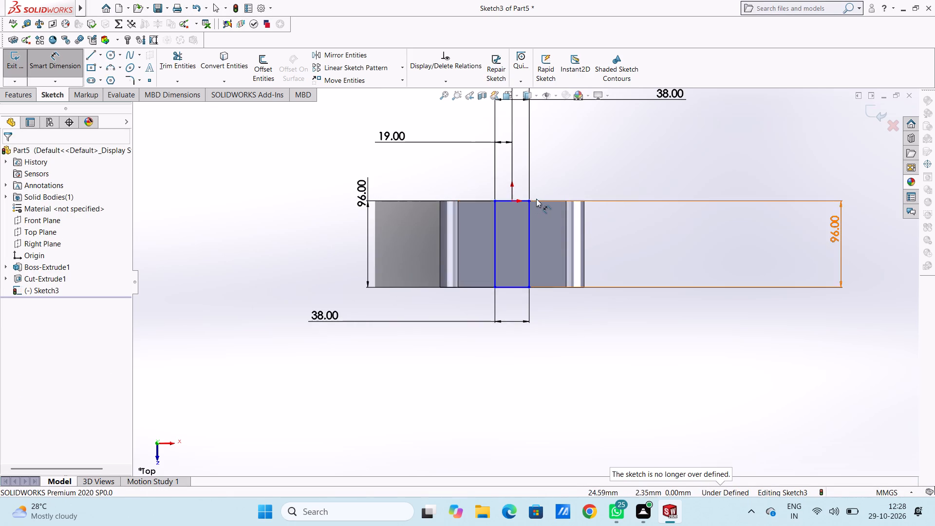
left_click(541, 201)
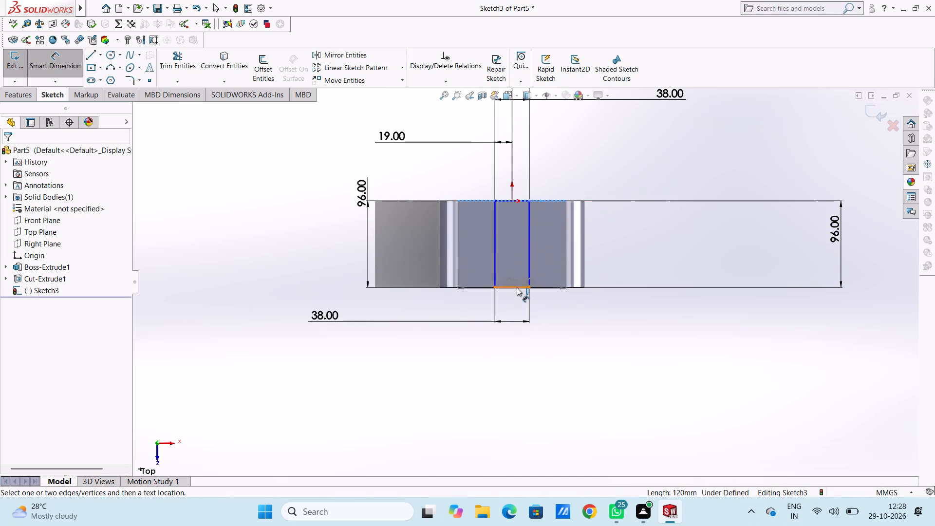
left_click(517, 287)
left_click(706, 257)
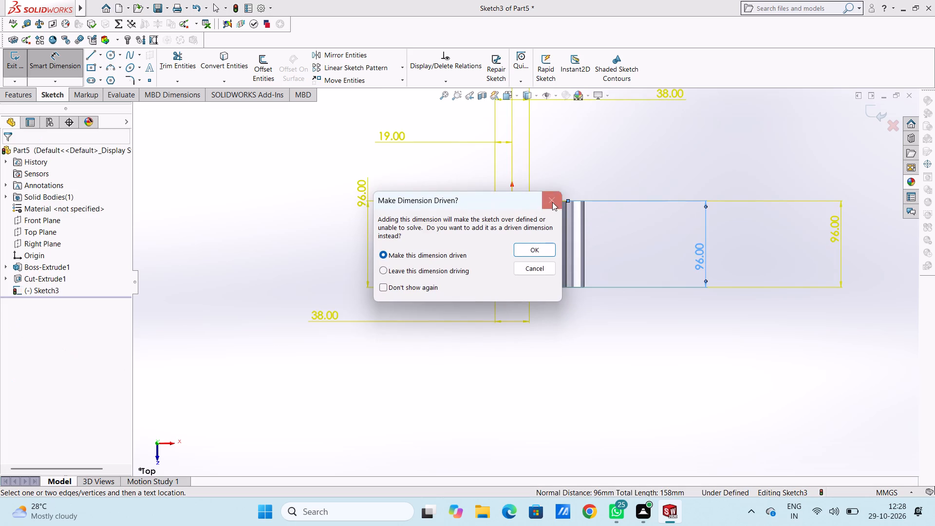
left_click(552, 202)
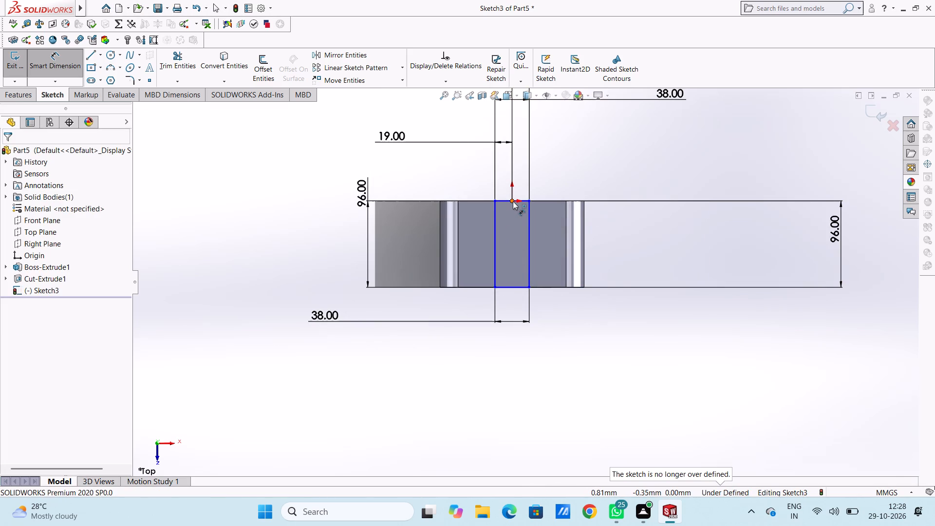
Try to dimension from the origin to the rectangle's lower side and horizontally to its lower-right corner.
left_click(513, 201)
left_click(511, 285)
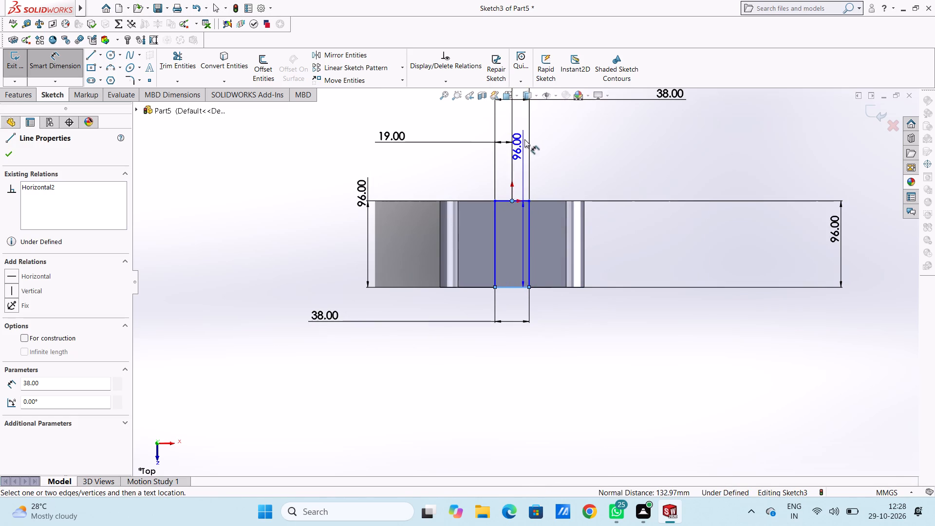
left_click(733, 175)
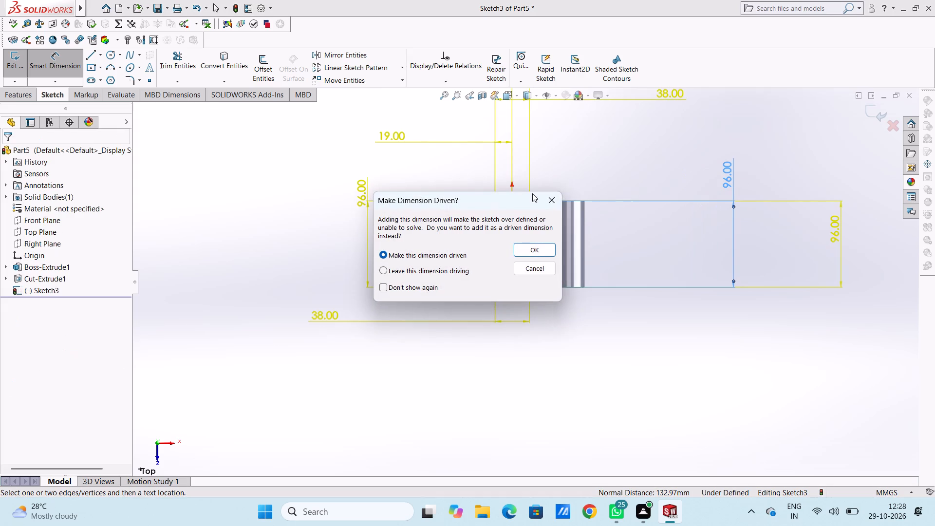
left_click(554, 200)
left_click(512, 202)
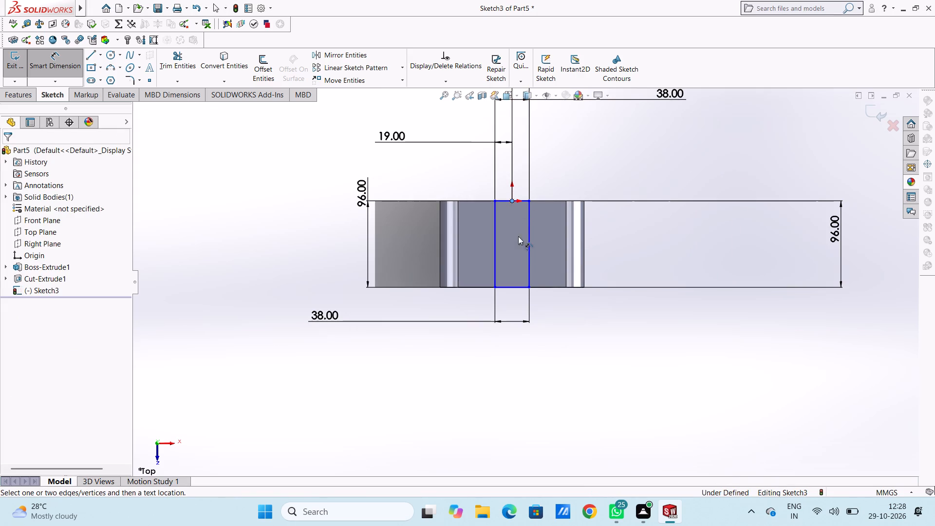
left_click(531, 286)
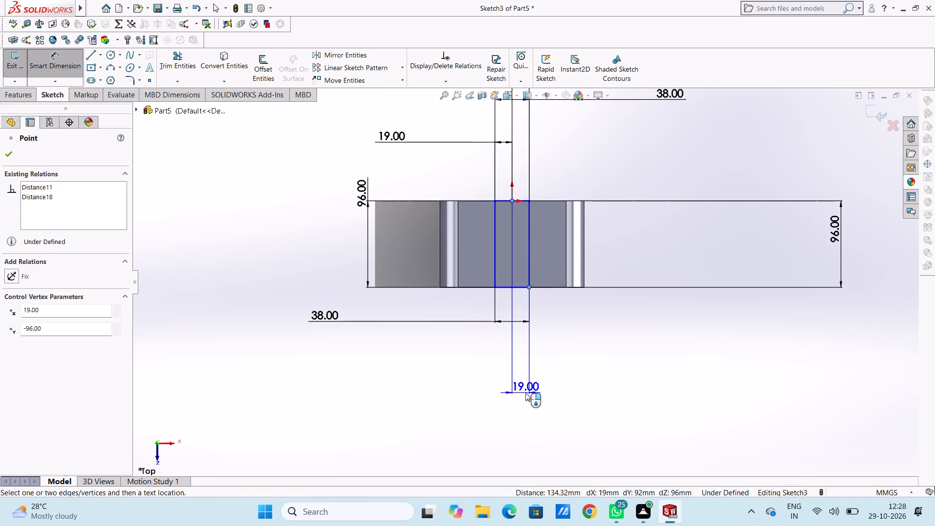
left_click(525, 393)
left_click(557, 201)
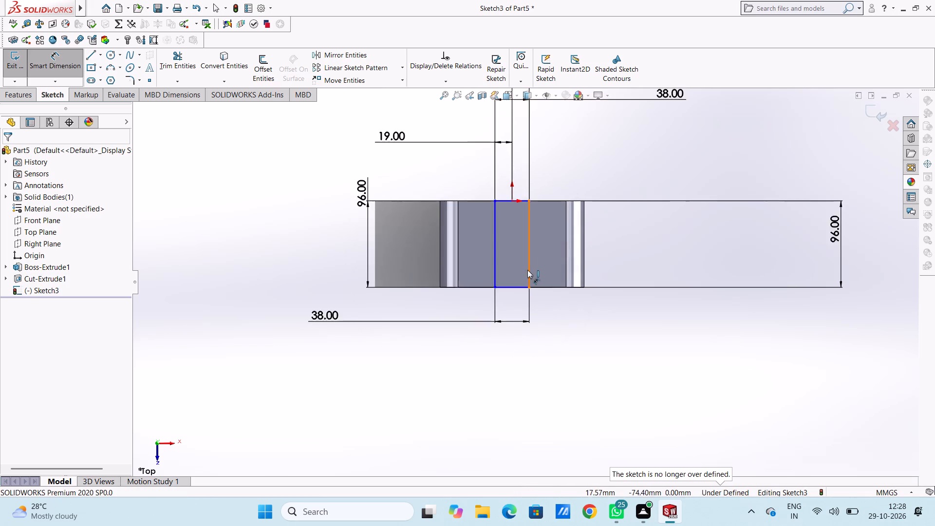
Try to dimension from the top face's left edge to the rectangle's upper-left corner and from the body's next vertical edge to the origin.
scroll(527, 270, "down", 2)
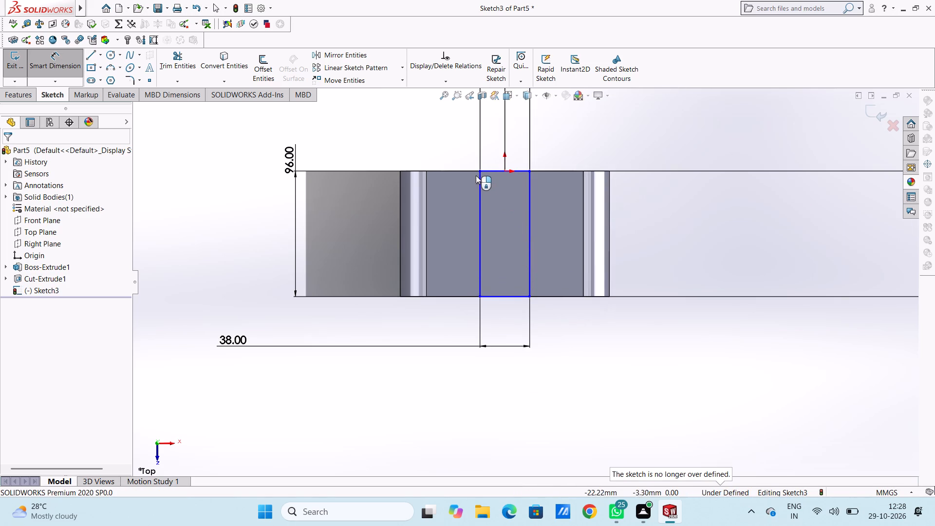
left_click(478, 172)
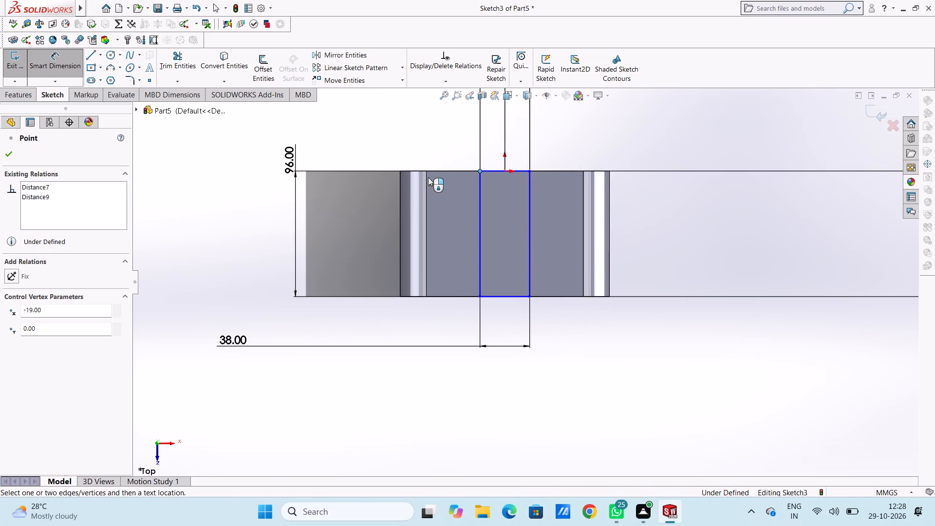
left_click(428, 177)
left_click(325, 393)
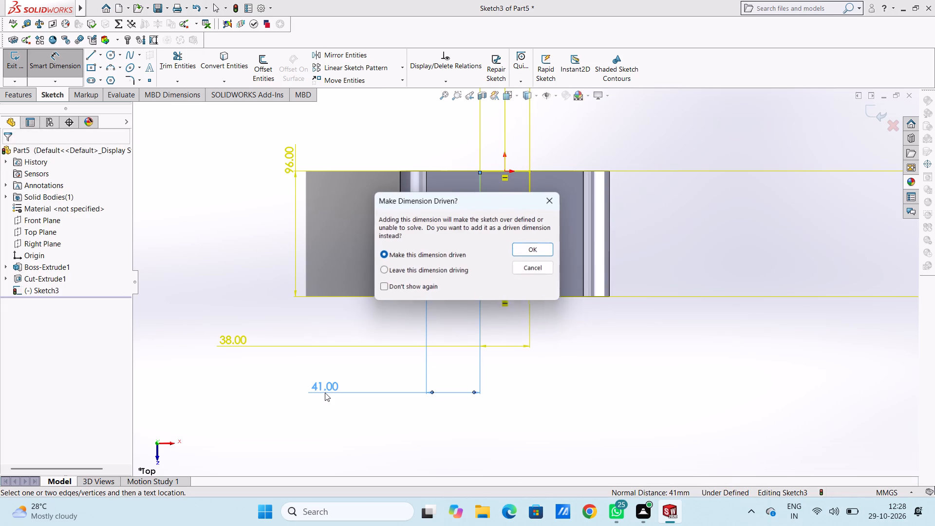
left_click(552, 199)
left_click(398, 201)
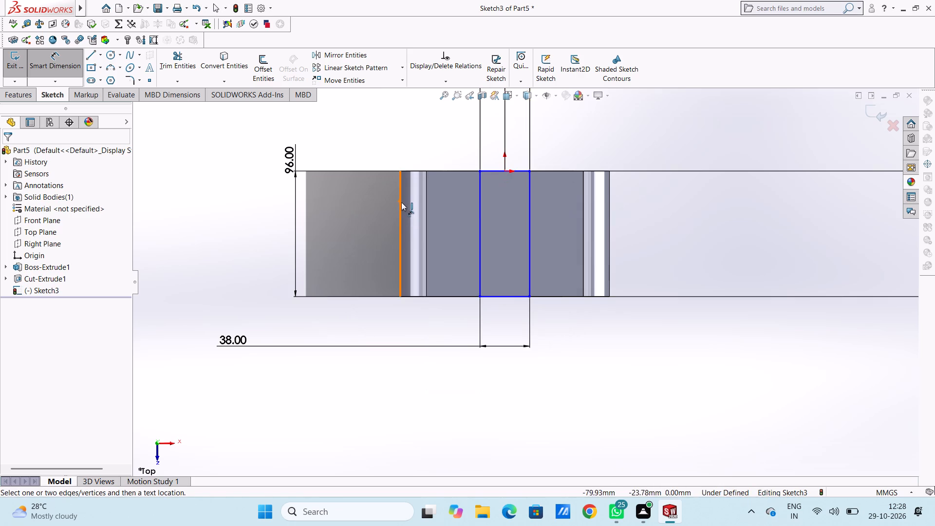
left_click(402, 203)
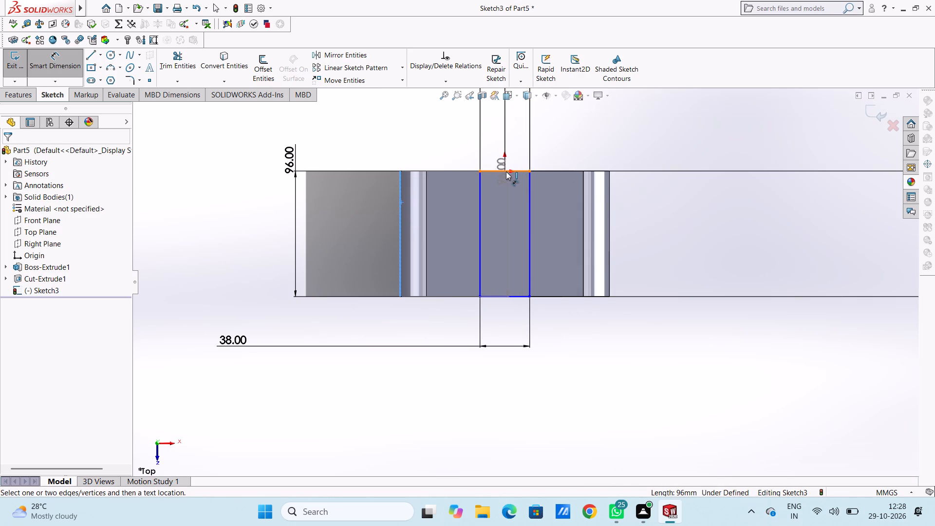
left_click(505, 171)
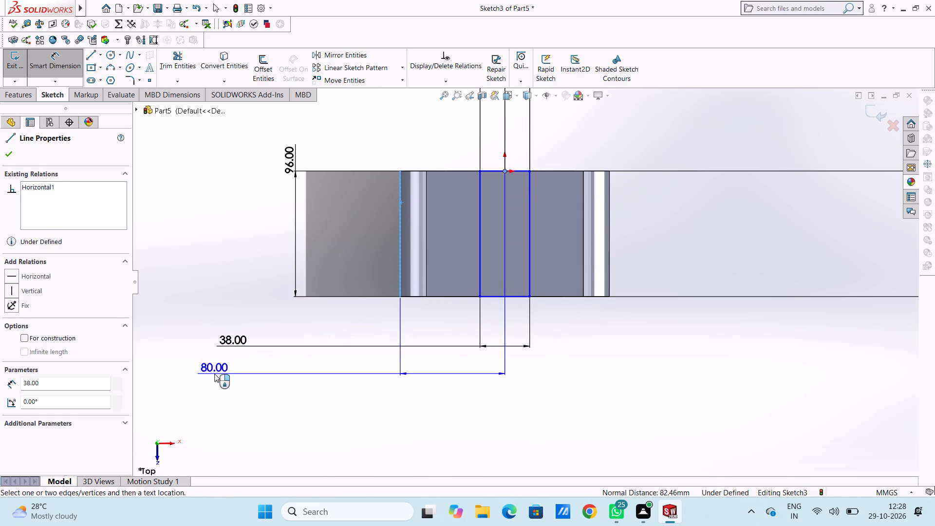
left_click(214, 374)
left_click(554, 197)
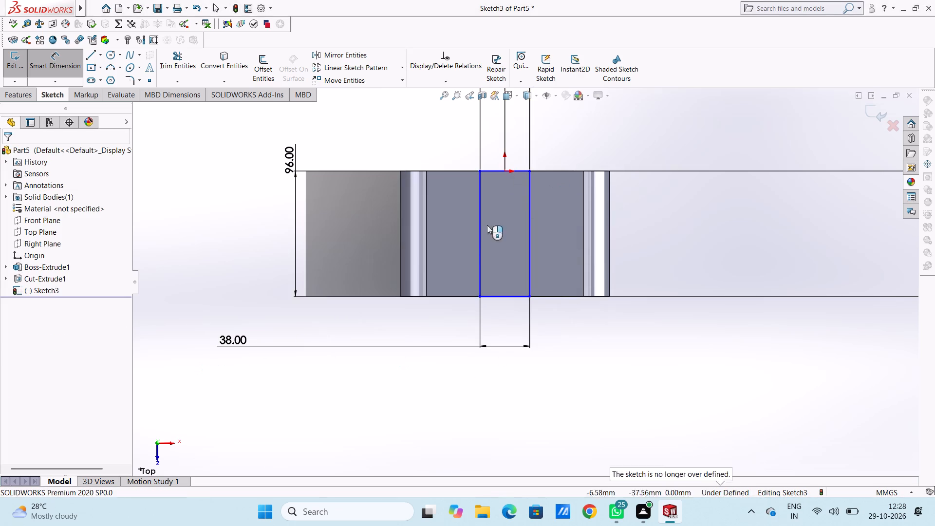
Apply a Fix relation to the rectangle's upper-left corner point.
scroll(488, 277, "up", 4)
scroll(554, 336, "down", 3)
scroll(500, 249, "up", 4)
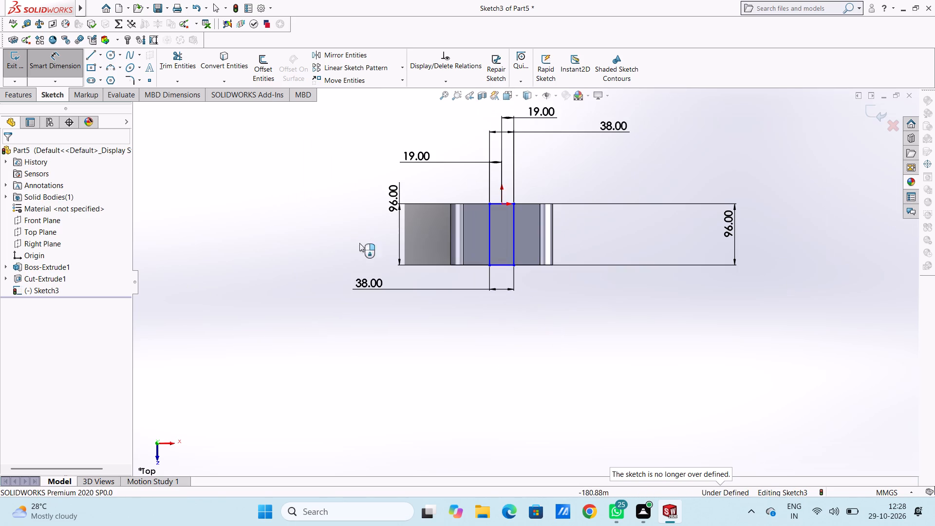
left_click(67, 67)
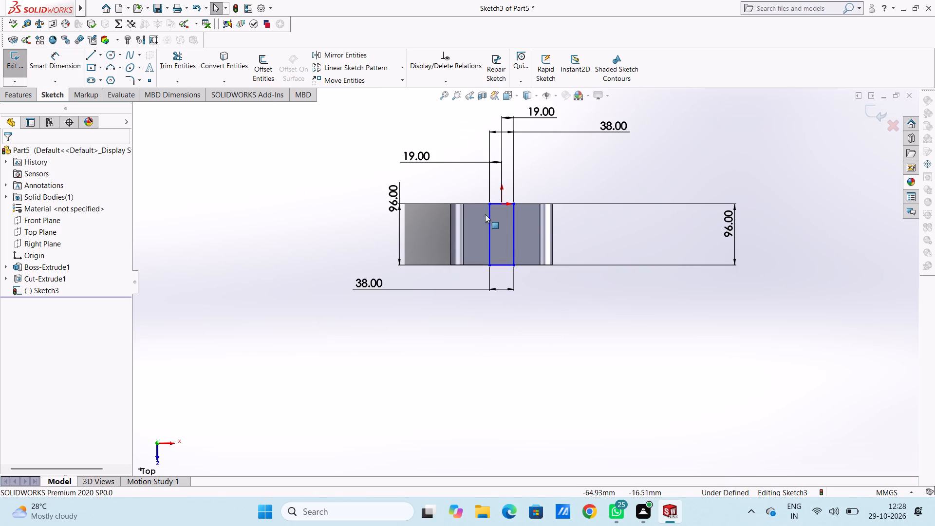
left_click(487, 204)
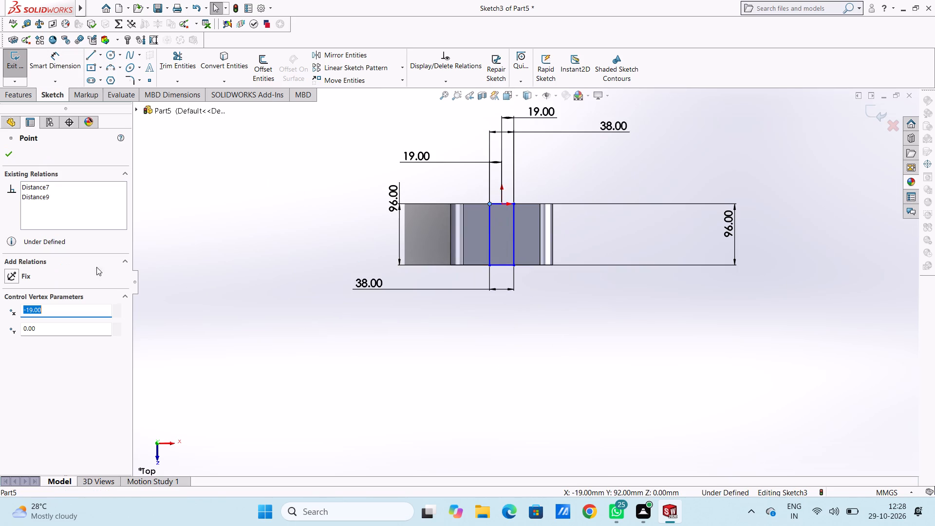
left_click(18, 275)
left_click(229, 235)
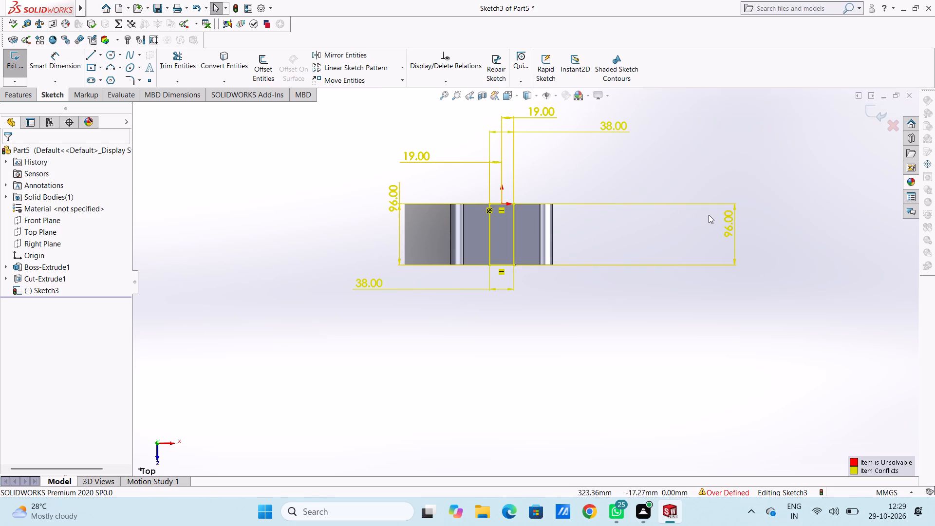
Delete the 96 mm dimension on the rectangle's right side and the 19 mm dimension between the origin and that side.
left_click(733, 224)
right_click(674, 160)
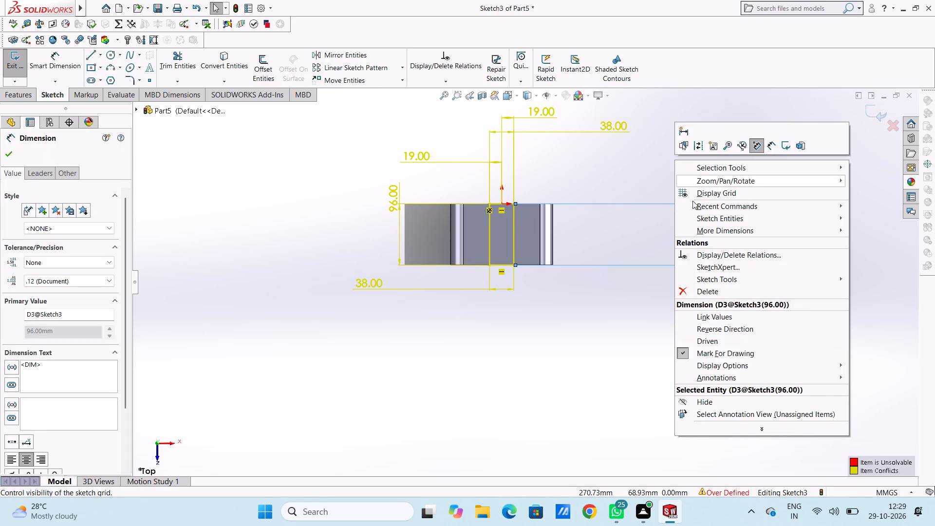
left_click(700, 292)
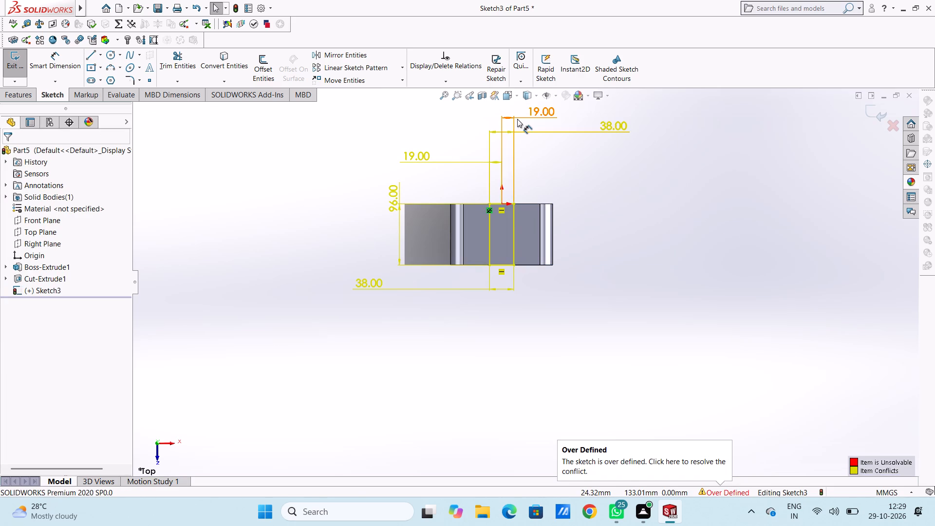
left_click(517, 119)
right_click(355, 150)
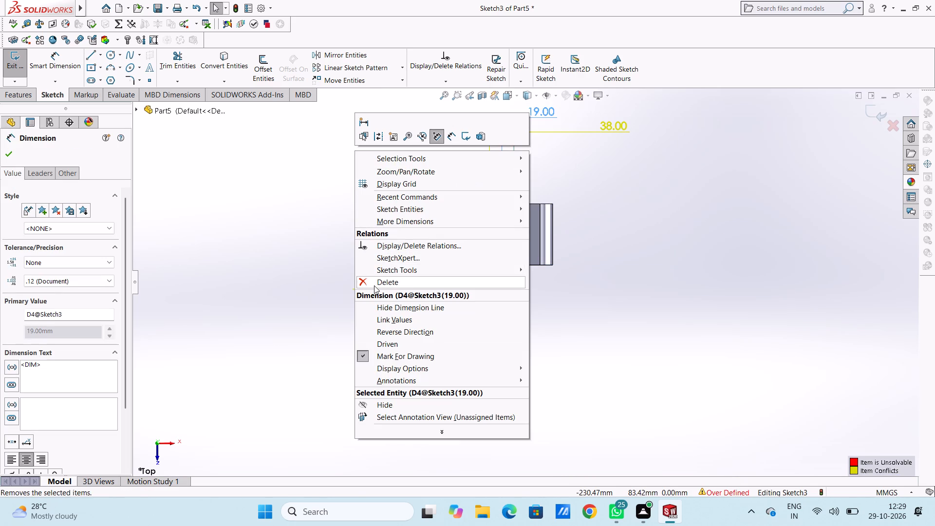
left_click(373, 279)
left_click(336, 233)
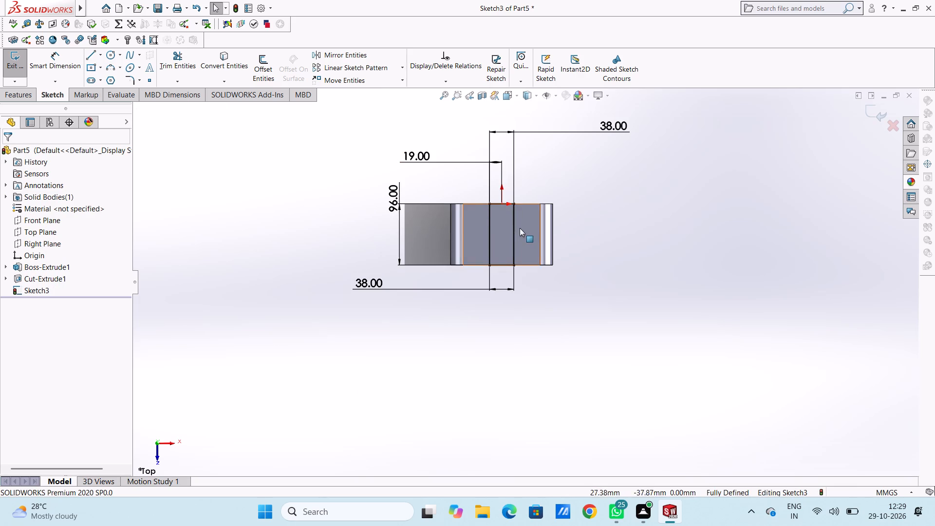
Cut-extrude the 38 by 96 mm rectangle sketch 6 mm deep into the part's top face.
scroll(583, 216, "down", 3)
scroll(558, 227, "up", 4)
scroll(494, 305, "down", 3)
scroll(478, 291, "up", 3)
scroll(487, 275, "down", 3)
middle_click_drag(495, 275, 495, 239)
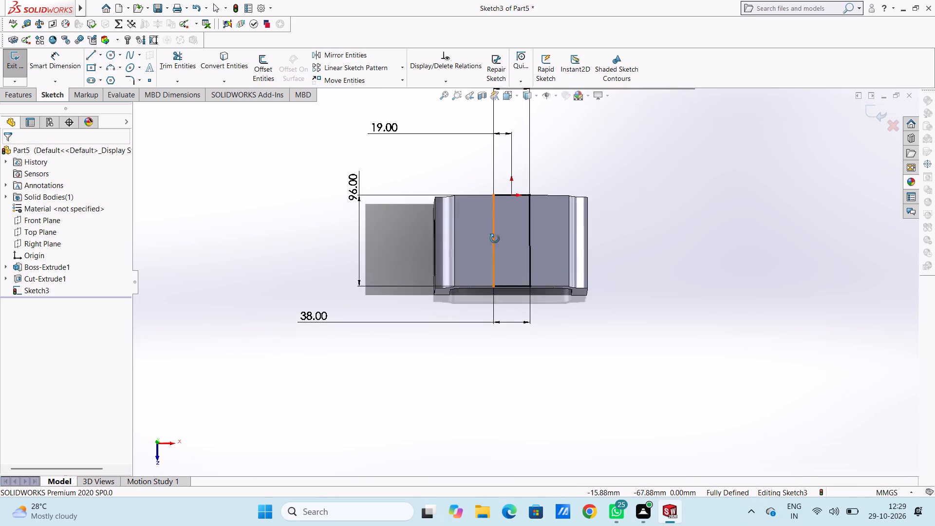
middle_click_drag(495, 239, 477, 163)
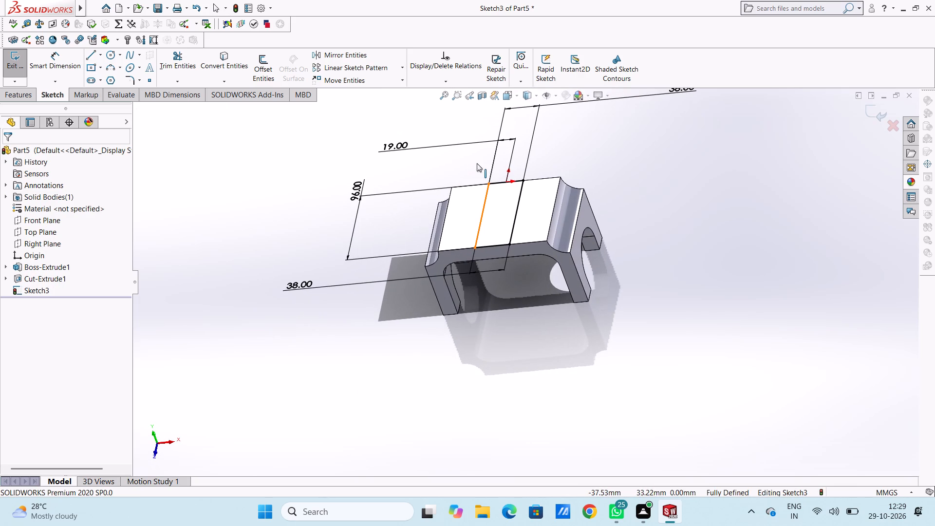
left_click(25, 97)
left_click_drag(166, 63, 170, 75)
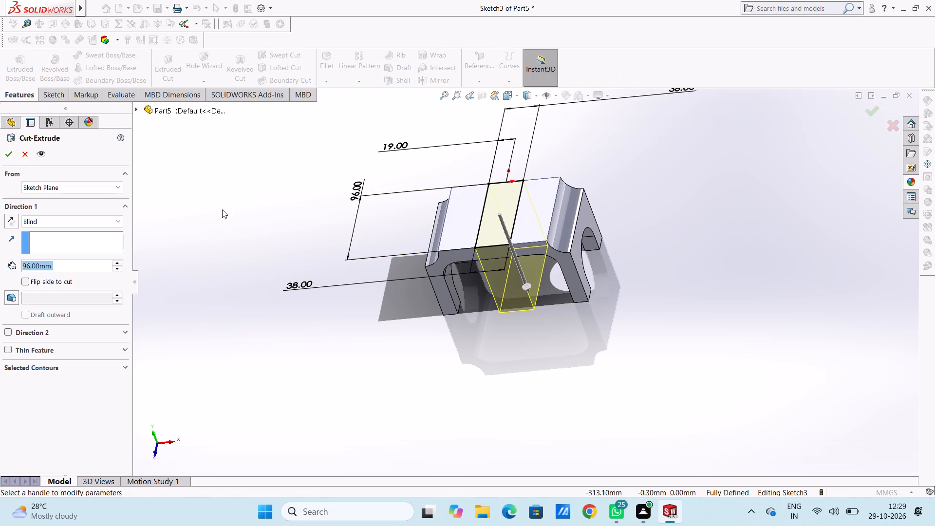
key("6")
key("Return")
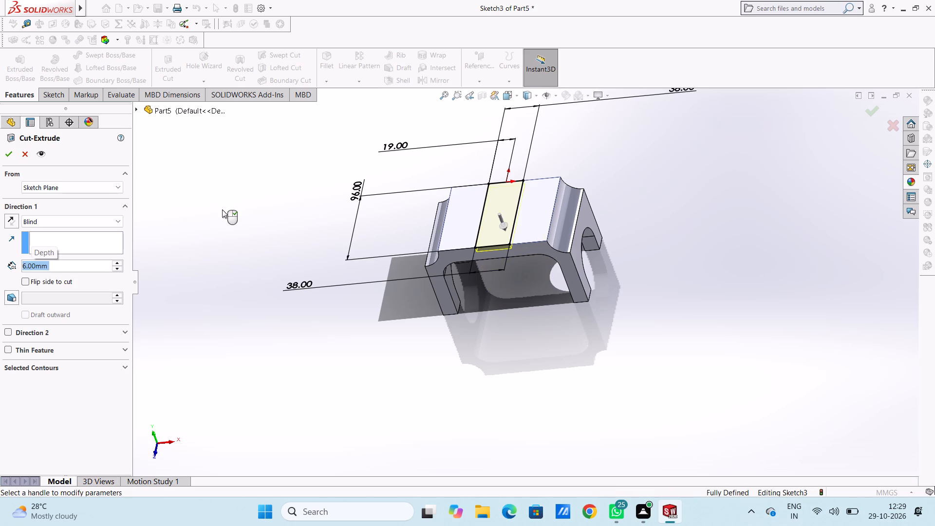
left_click(9, 153)
left_click(194, 226)
Examine the new groove across the top of the part from several angles.
middle_click_drag(273, 242, 293, 234)
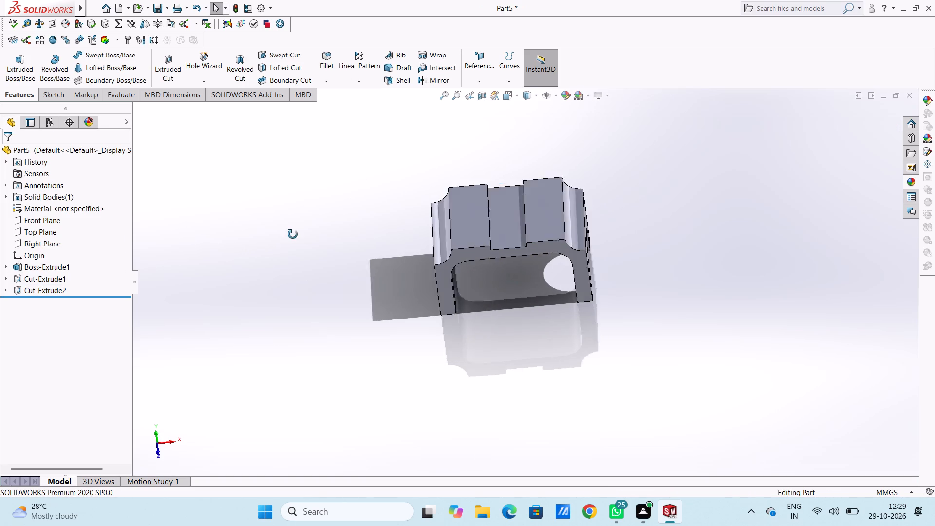
middle_click_drag(293, 234, 248, 226)
middle_click_drag(253, 236, 258, 243)
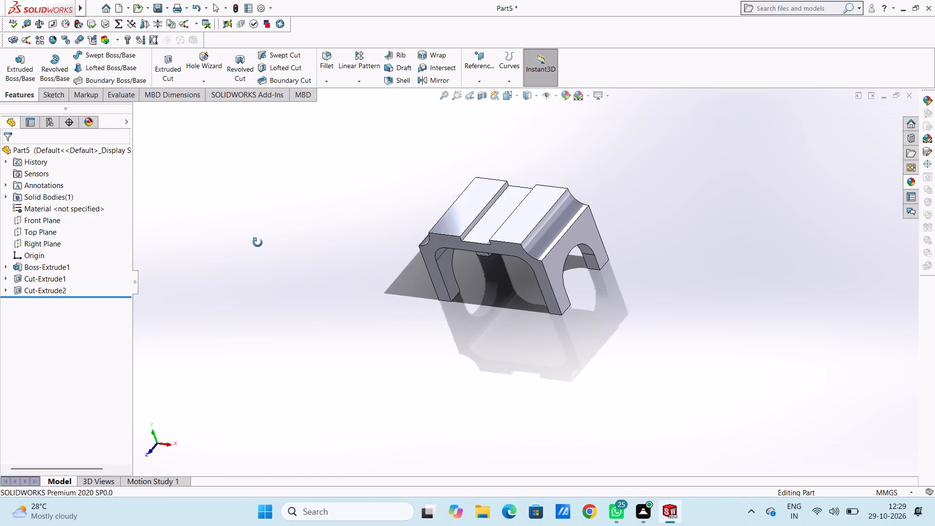
middle_click_drag(258, 243, 259, 243)
middle_click_drag(319, 285, 335, 283)
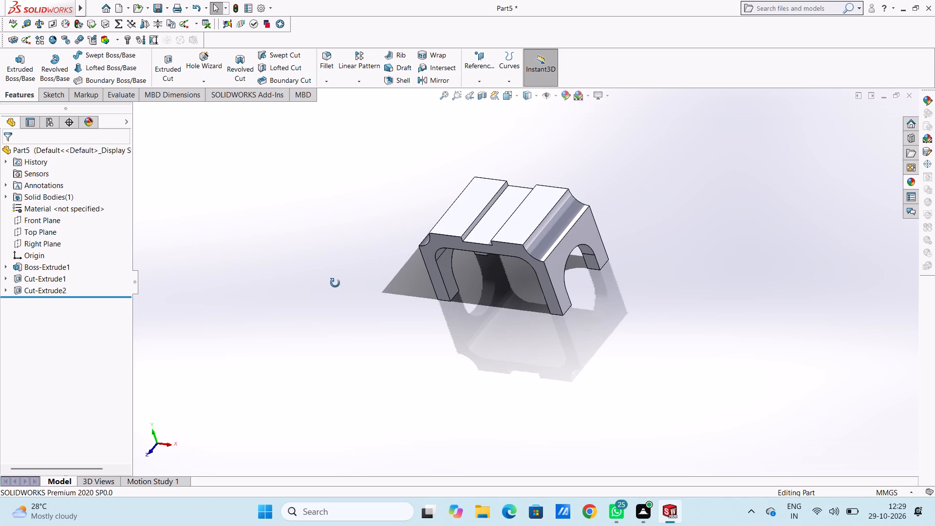
middle_click_drag(335, 283, 312, 290)
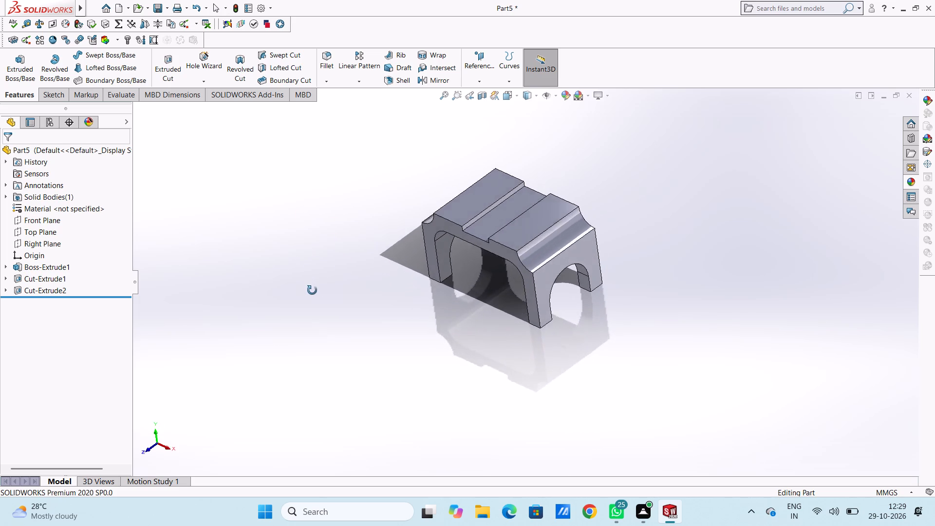
middle_click_drag(312, 290, 316, 304)
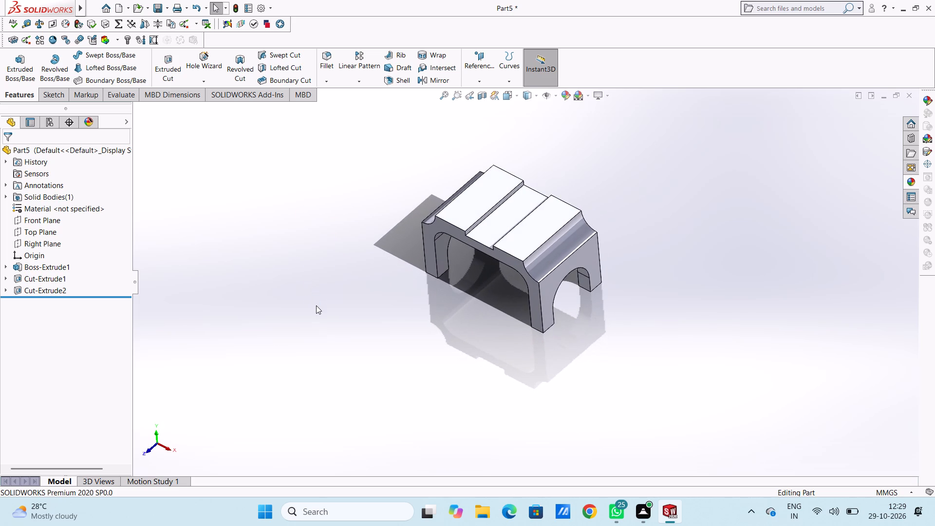
Start a sketch on the groove floor and draw a circle about 22 mm in diameter, its centre vertically aligned with the origin.
key("ctrl+5")
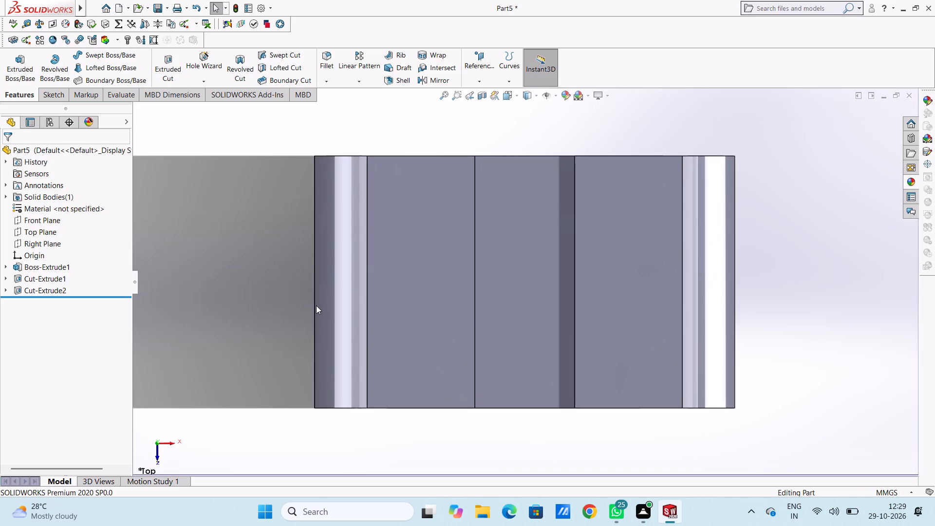
scroll(619, 269, "up", 4)
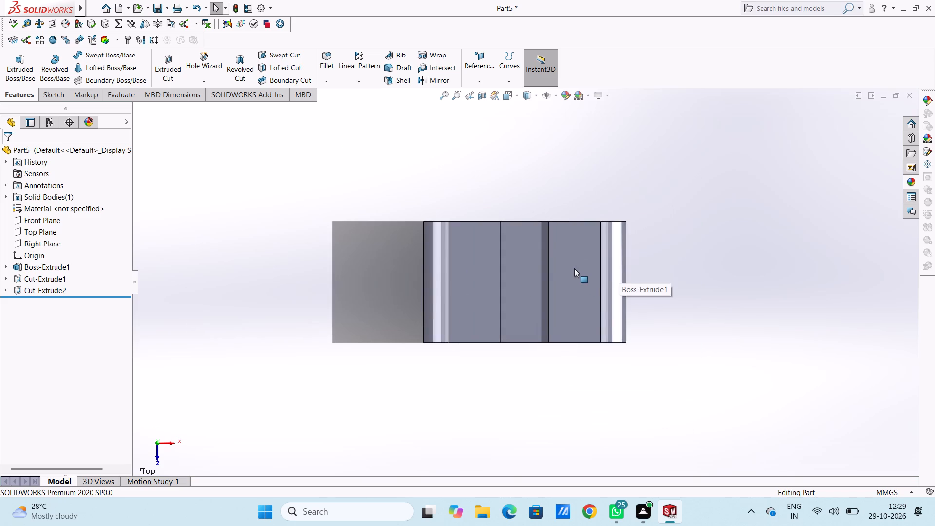
left_click(522, 279)
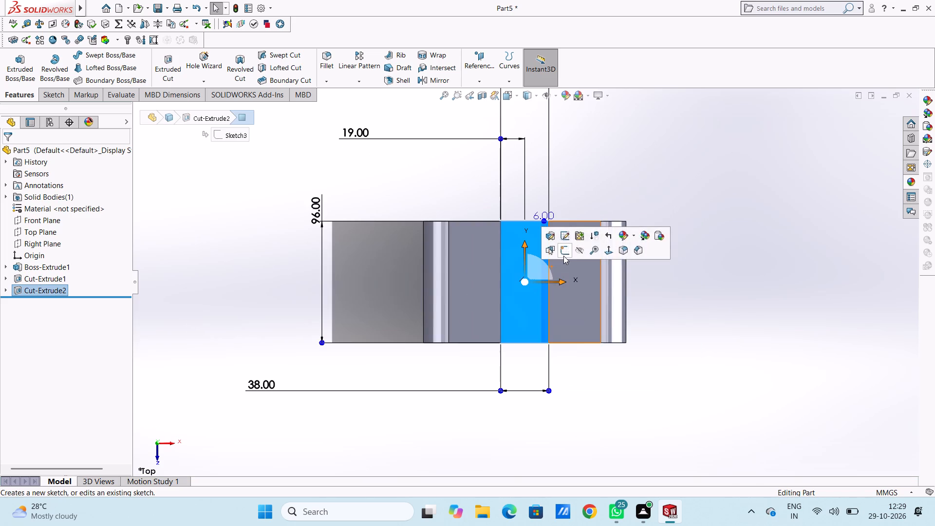
left_click(563, 255)
left_click(442, 196)
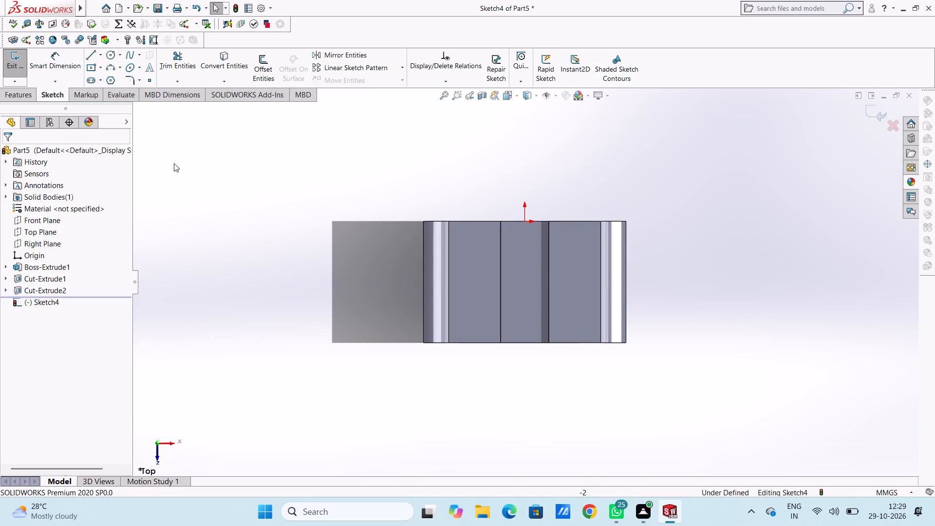
left_click(110, 52)
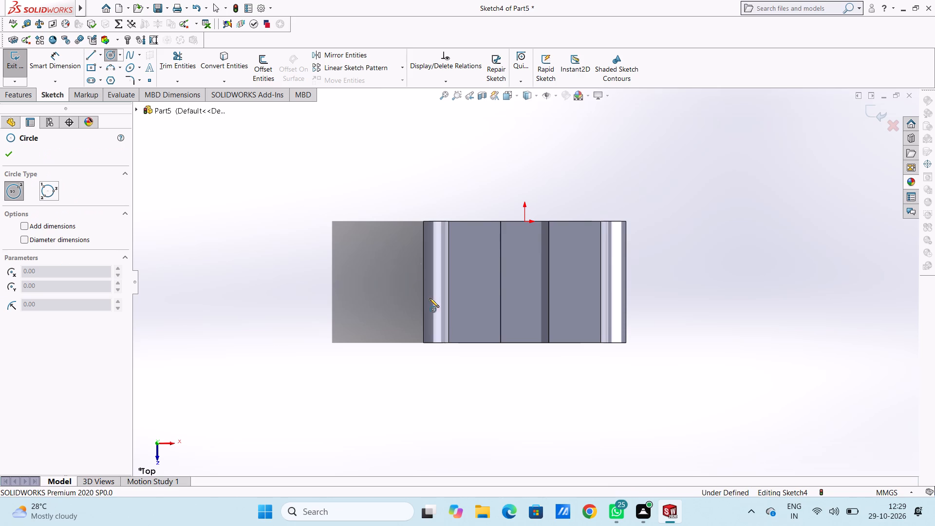
scroll(464, 313, "down", 3)
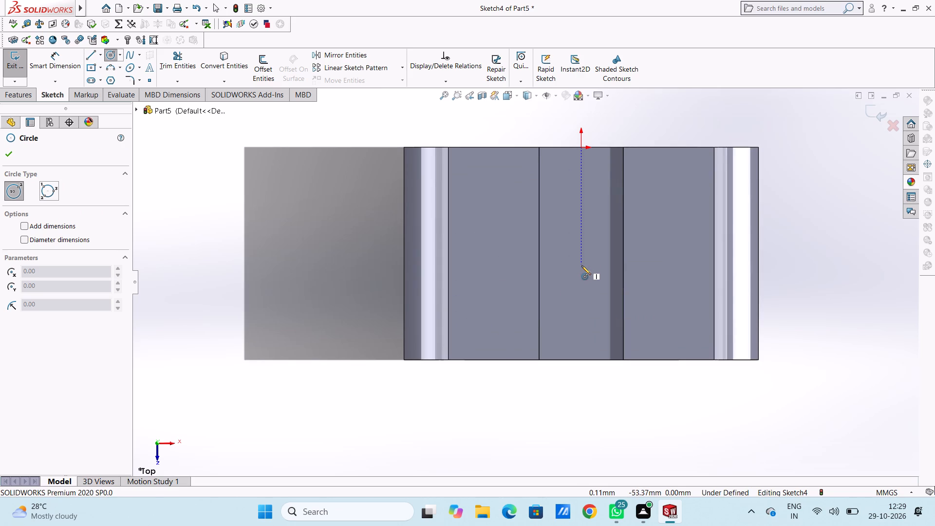
left_click(580, 262)
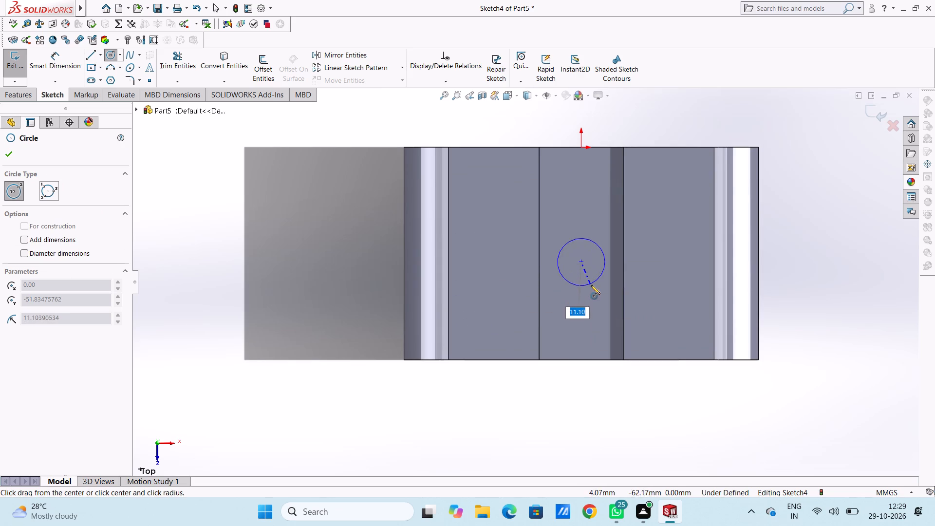
left_click(591, 285)
left_click(14, 156)
left_click(399, 196)
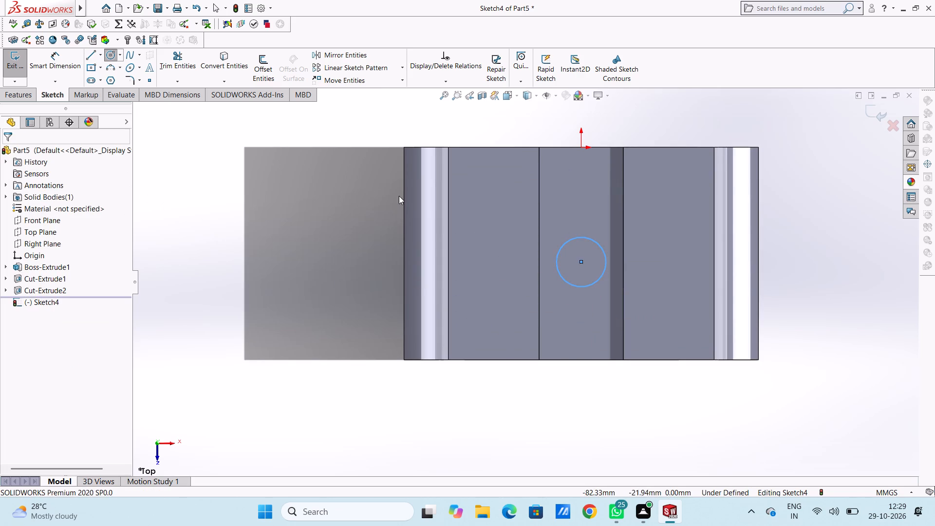
Dimension the circle's diameter at 10 mm.
scroll(518, 216, "up", 5)
scroll(588, 332, "down", 3)
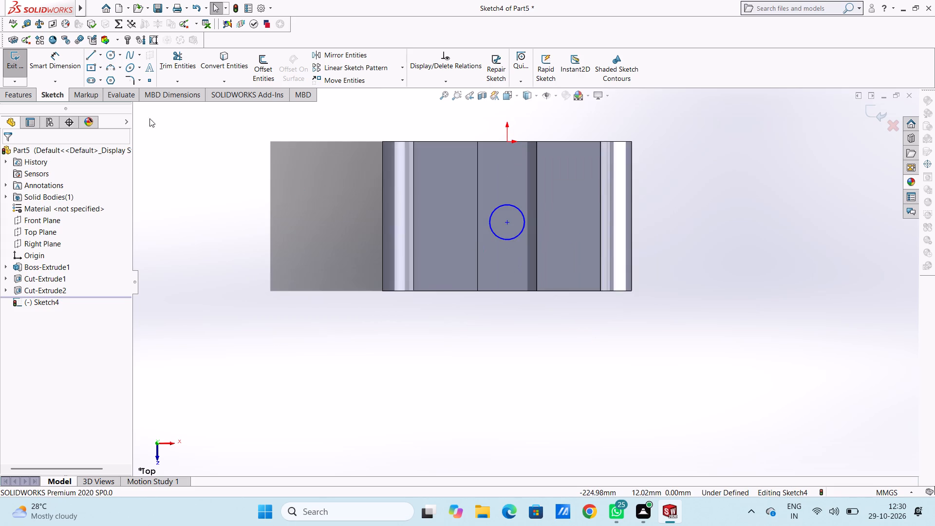
left_click(65, 63)
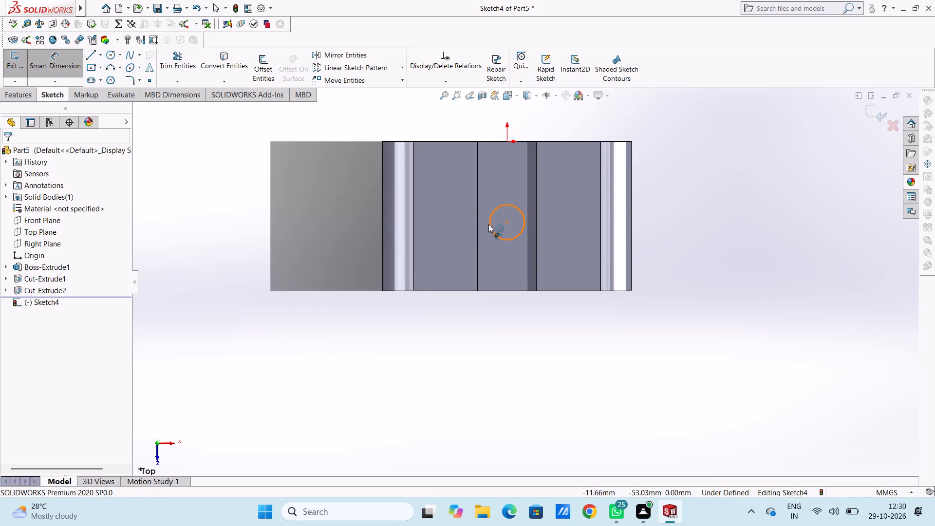
left_click(488, 224)
left_click(227, 326)
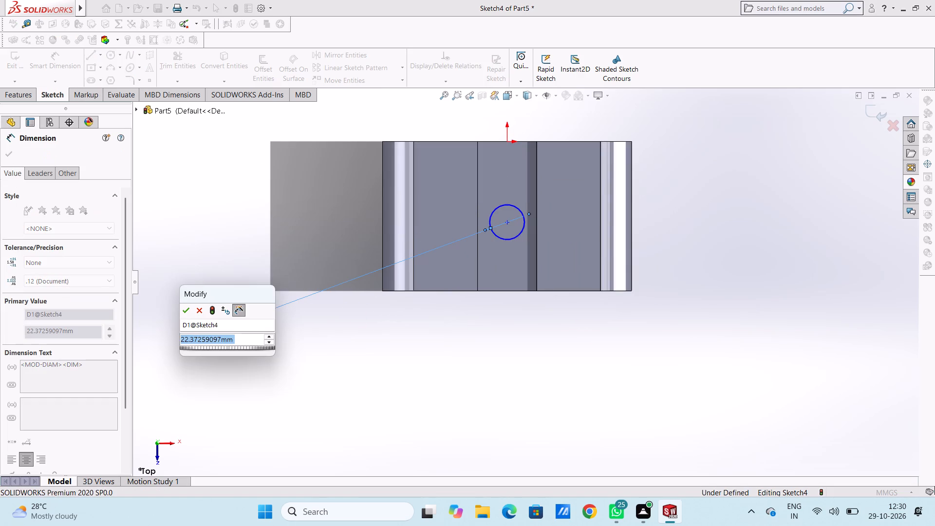
type("10")
key("Return")
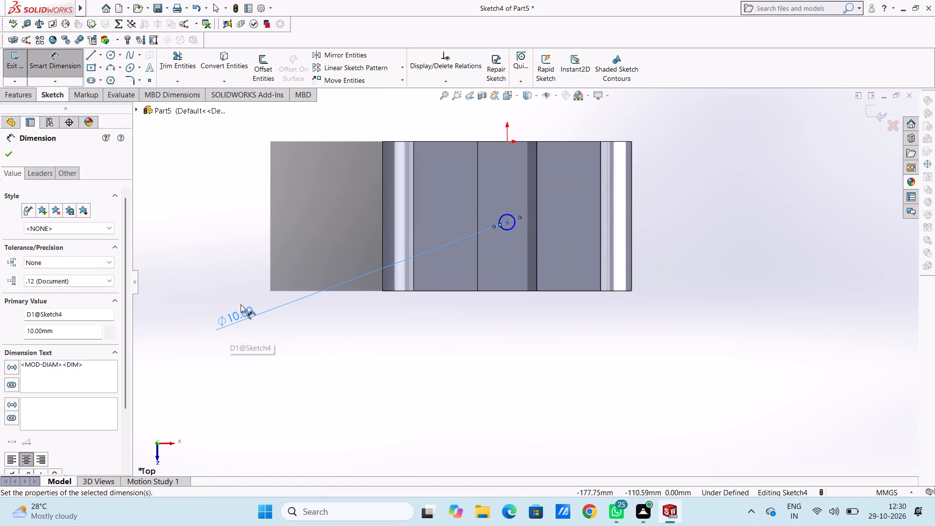
left_click(272, 246)
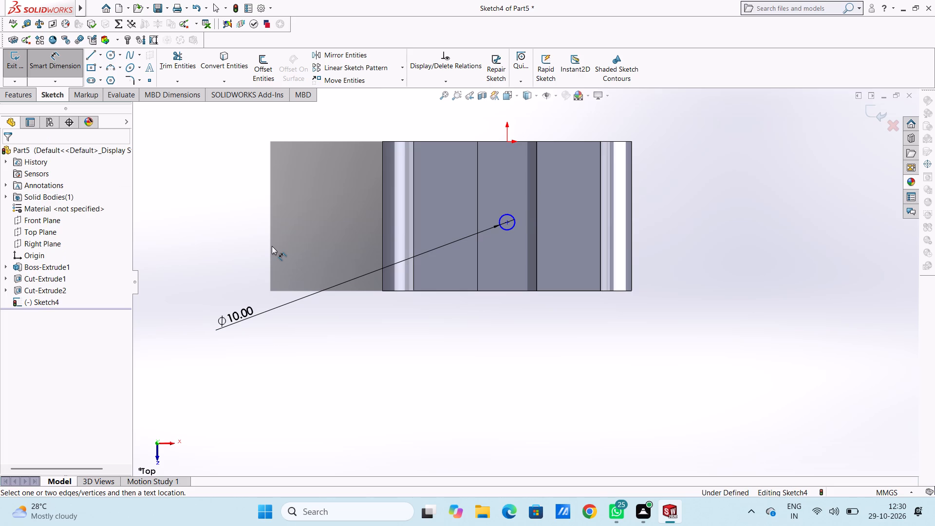
Change the circle's diameter to 30 mm.
double_click(233, 314)
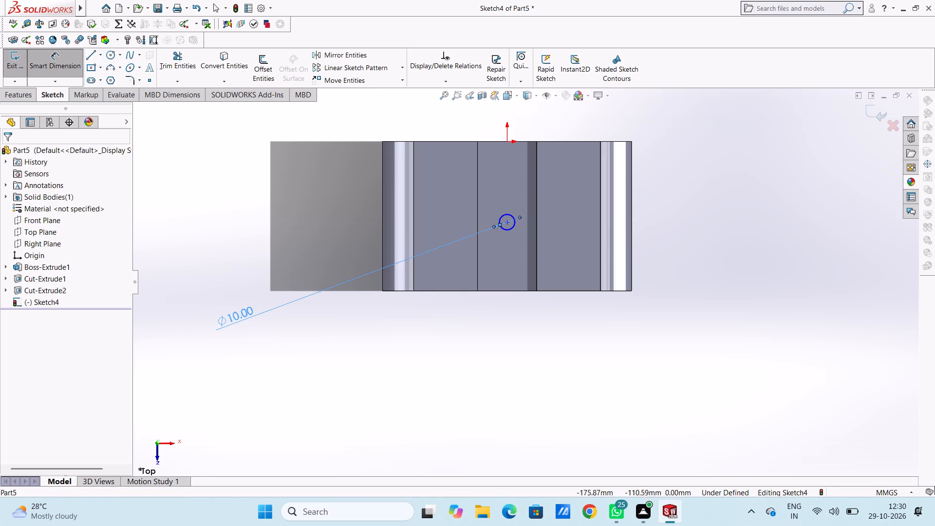
type("30")
key("Return")
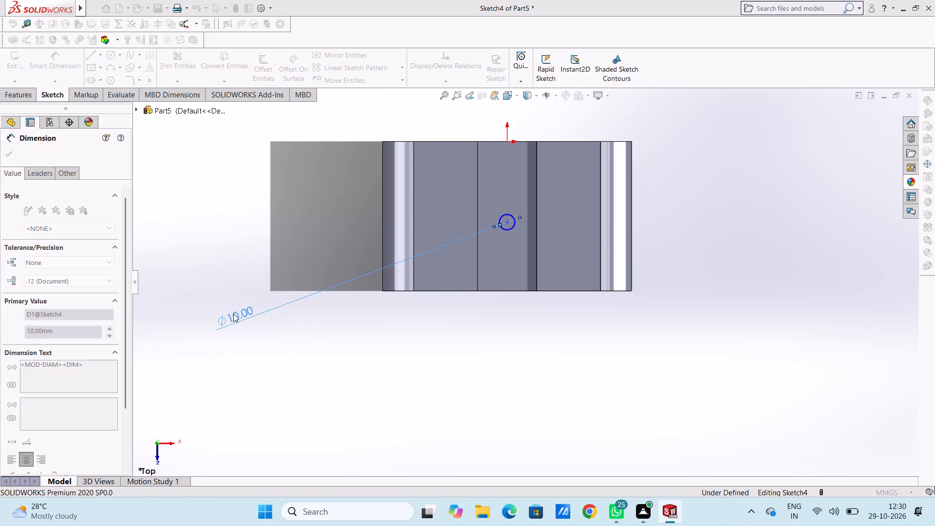
left_click(284, 246)
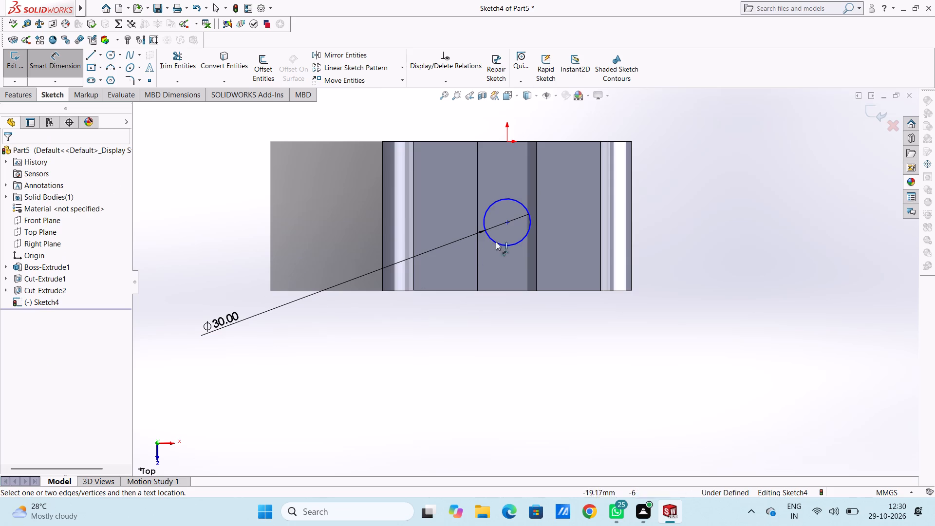
Dimension the circle's centre at 96/2 mm from the groove's end edge nearest the origin.
left_click(507, 225)
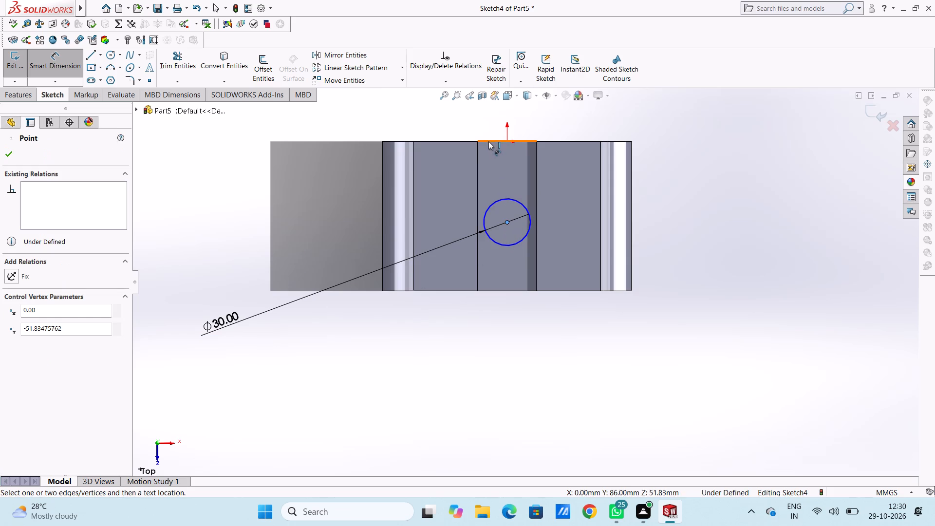
left_click(488, 140)
left_click(181, 200)
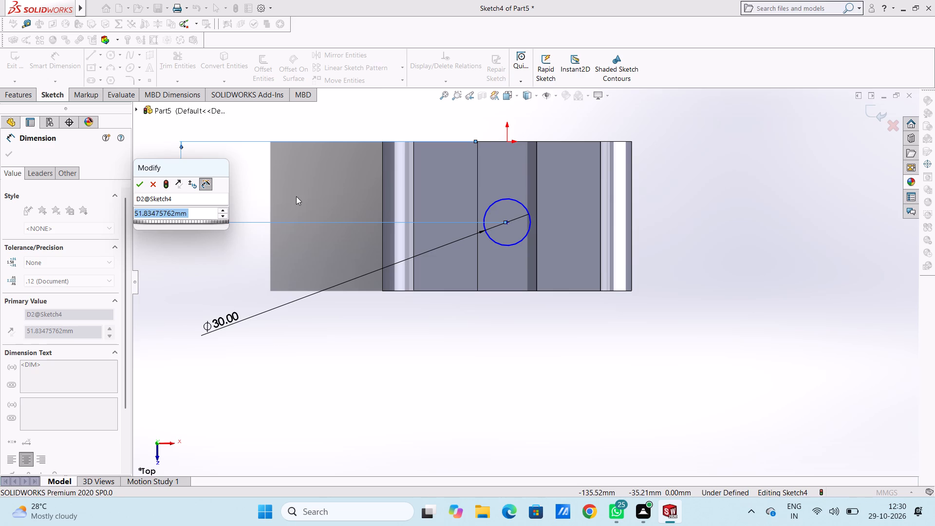
type("96")
key("slash")
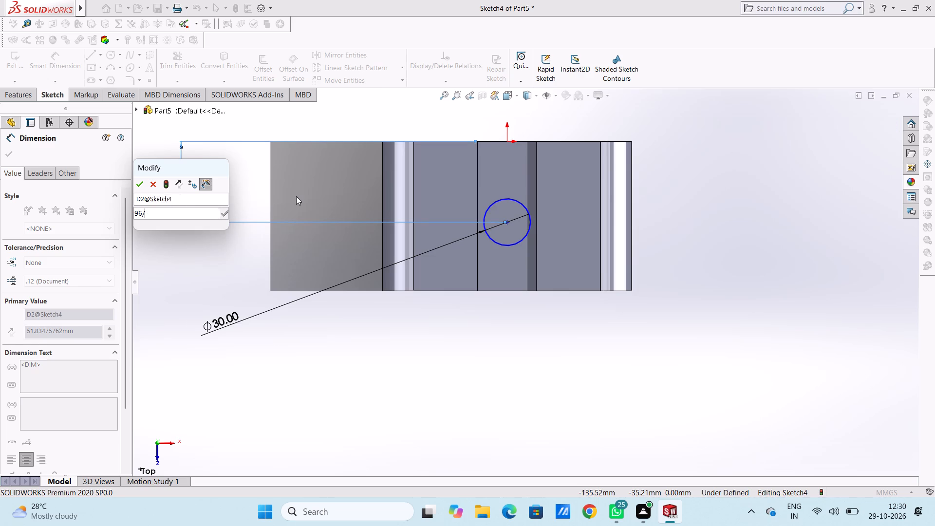
key("2")
key("Return")
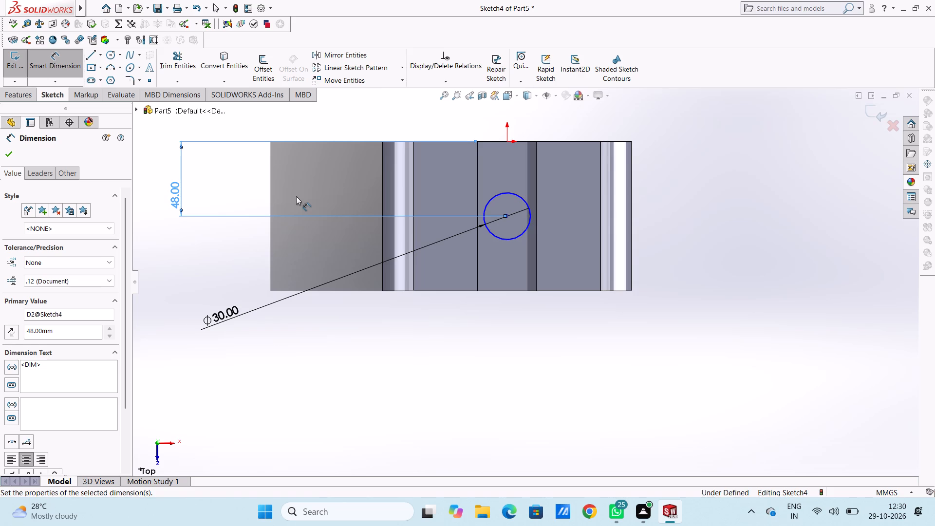
left_click(733, 172)
Dimension the horizontal distance from the circle's centre to the body's outer right edge.
left_click(505, 214)
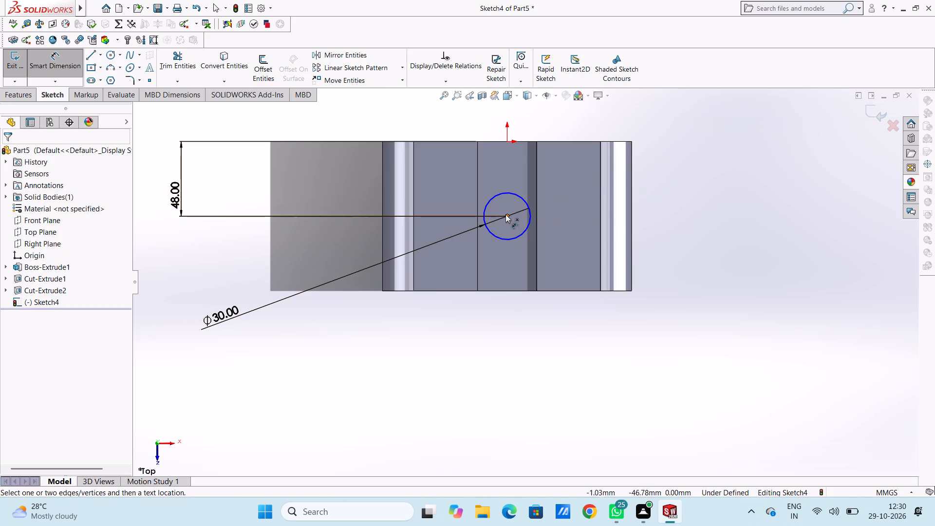
left_click(632, 174)
scroll(589, 280, "up", 5)
left_click(588, 365)
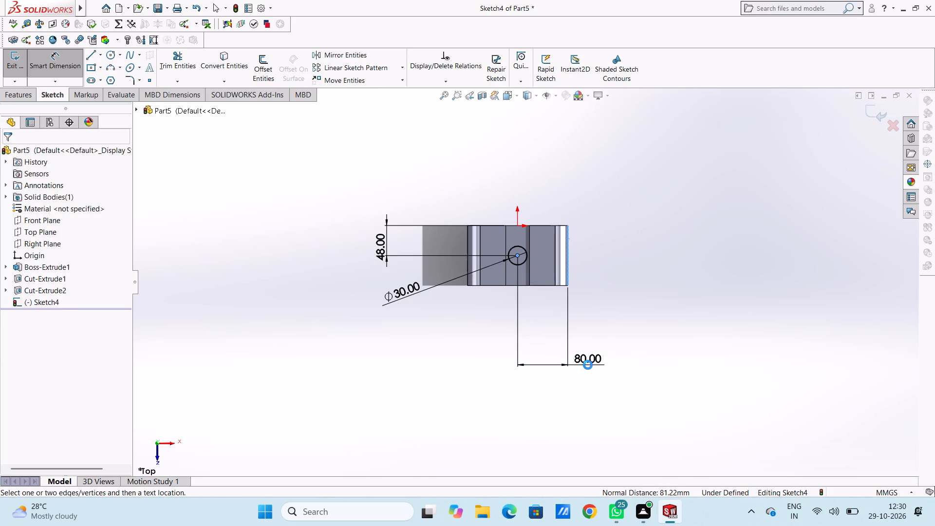
left_click(551, 349)
left_click(493, 366)
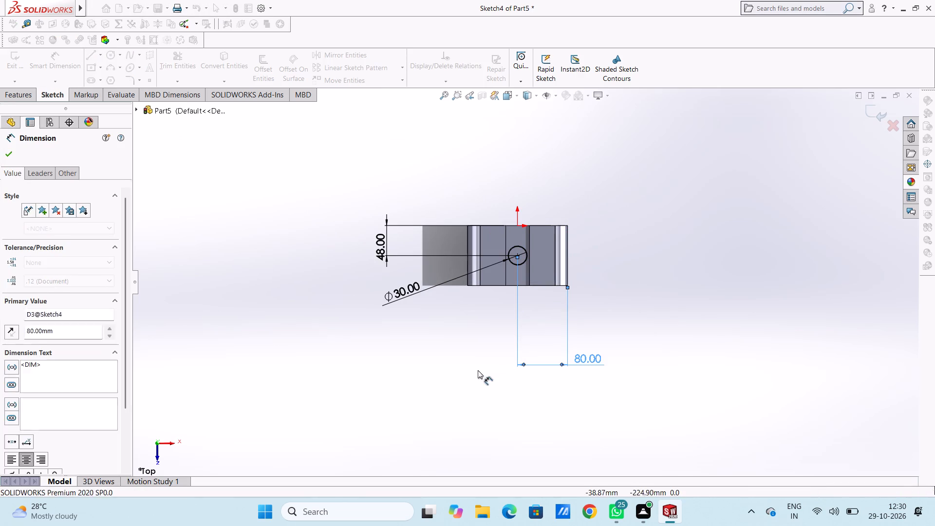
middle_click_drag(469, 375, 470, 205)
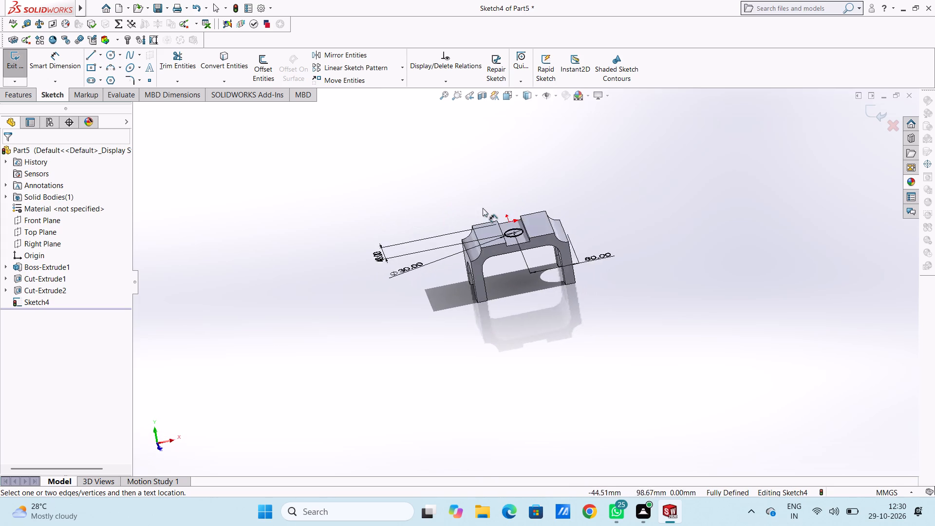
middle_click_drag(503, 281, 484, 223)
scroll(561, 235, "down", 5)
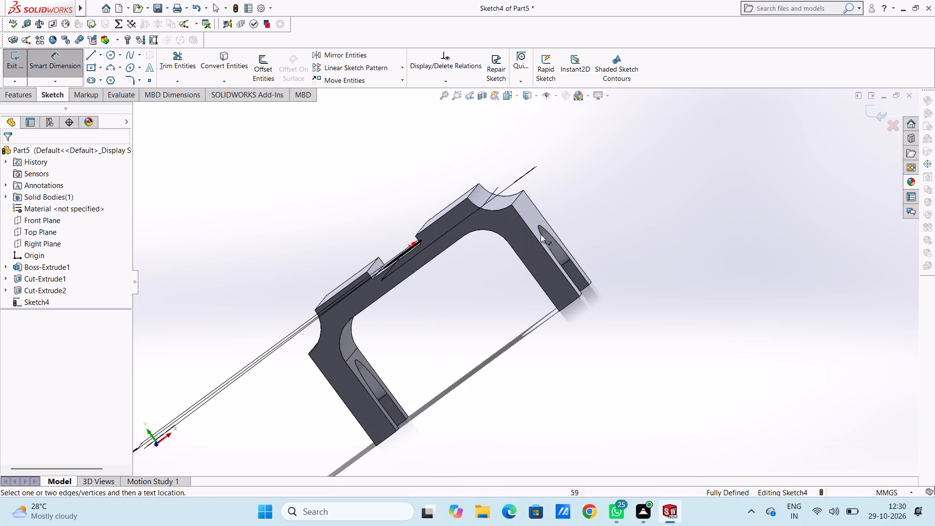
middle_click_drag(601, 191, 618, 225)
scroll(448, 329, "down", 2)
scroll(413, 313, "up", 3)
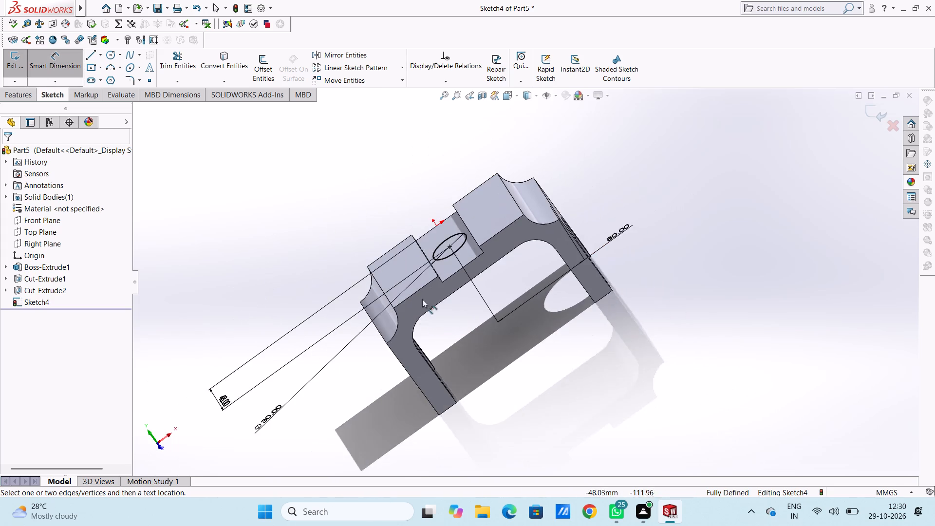
Extrude-cut the 30 mm circle on the groove floor with the Through All end condition.
scroll(426, 293, "down", 2)
left_click(67, 65)
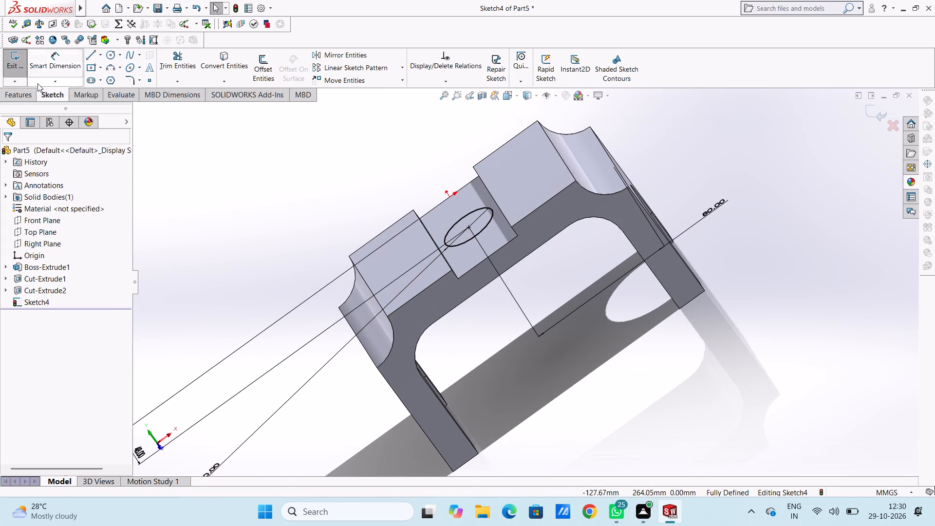
left_click(18, 95)
left_click(174, 63)
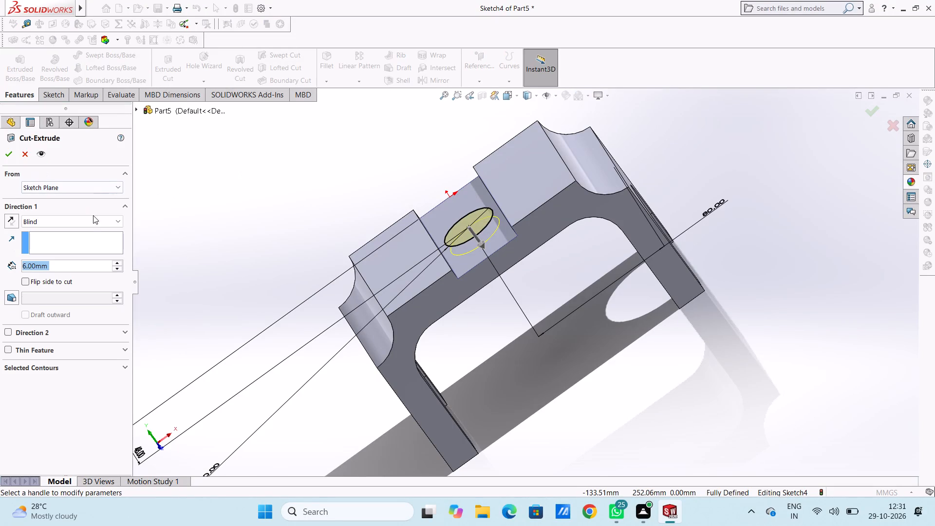
left_click(91, 220)
left_click(72, 243)
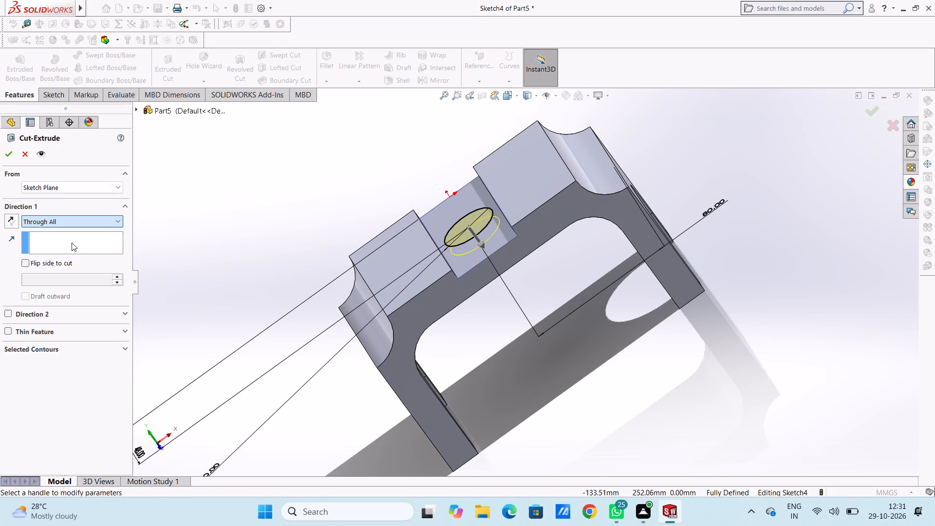
left_click(6, 152)
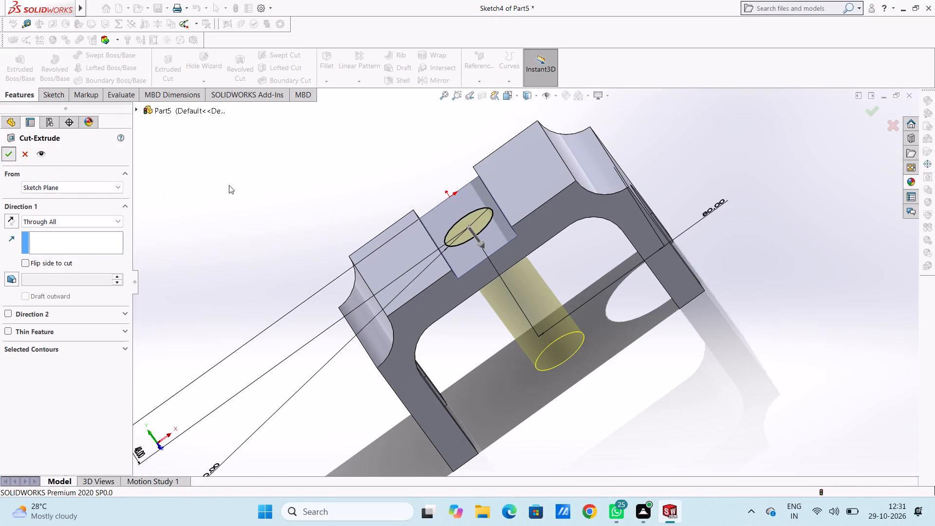
left_click(229, 185)
Start a sketch on the raised top face on the left side of the groove, seen in Top view.
middle_click_drag(328, 211, 398, 192)
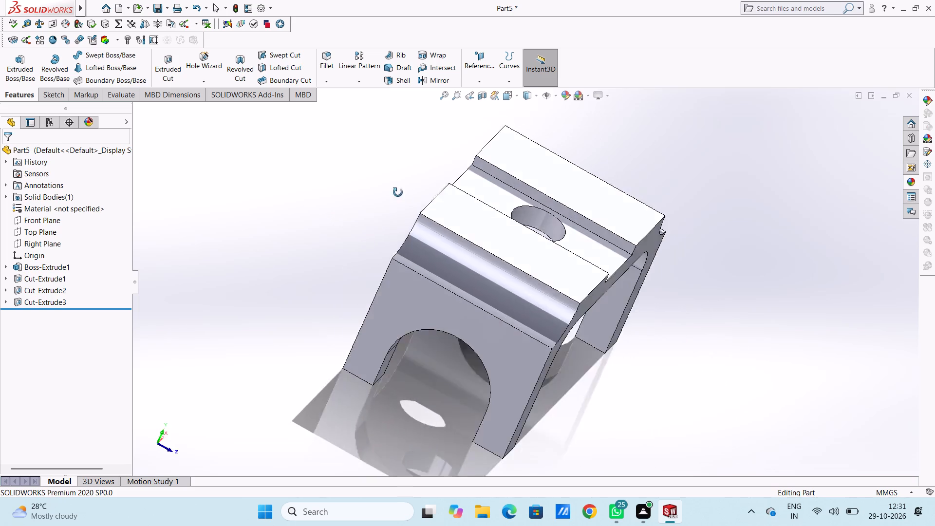
middle_click_drag(398, 192, 330, 221)
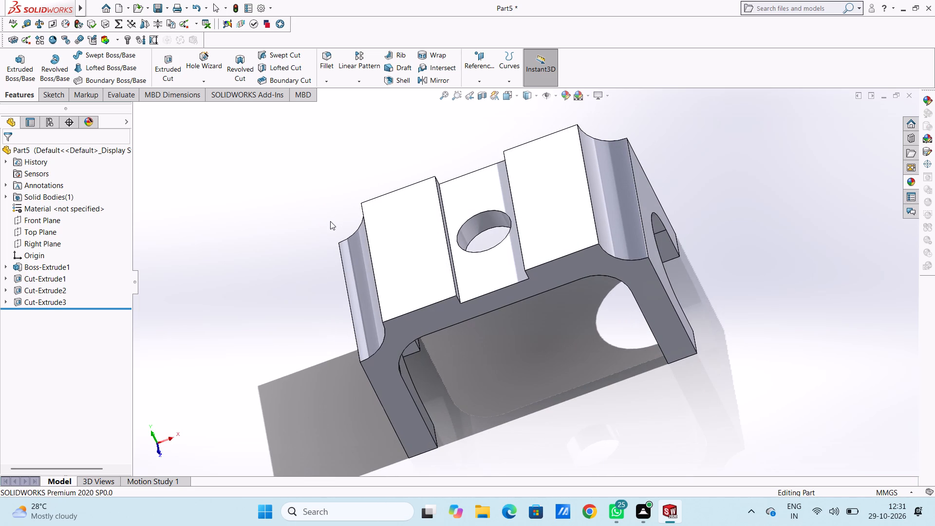
key("ctrl+5")
scroll(620, 251, "up", 4)
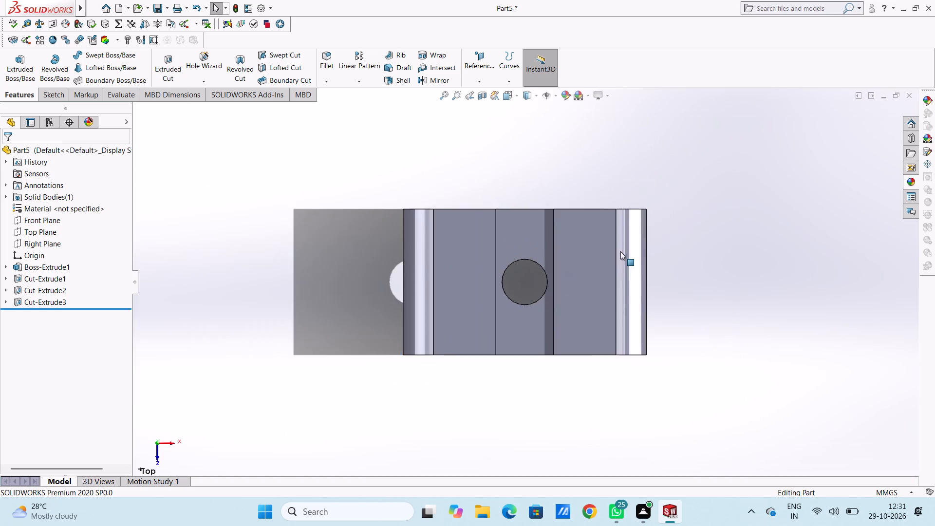
scroll(528, 317, "down", 2)
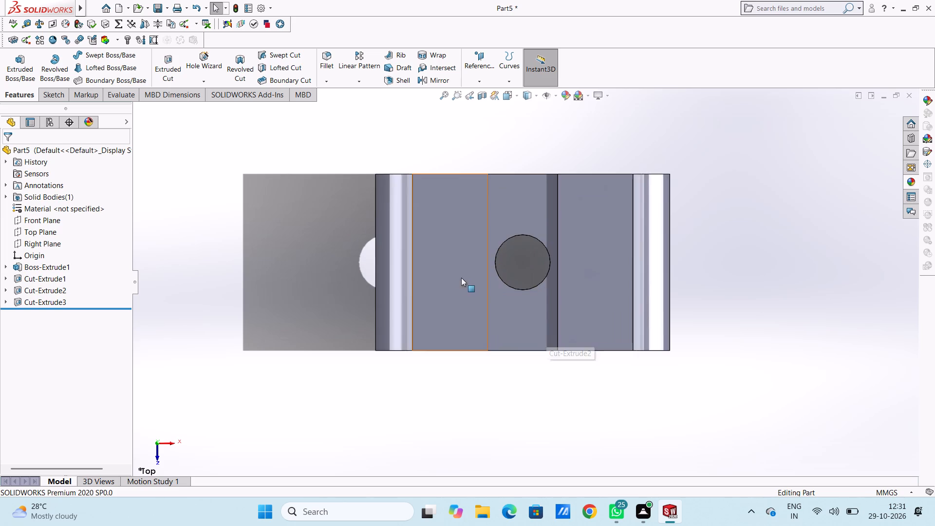
left_click(448, 279)
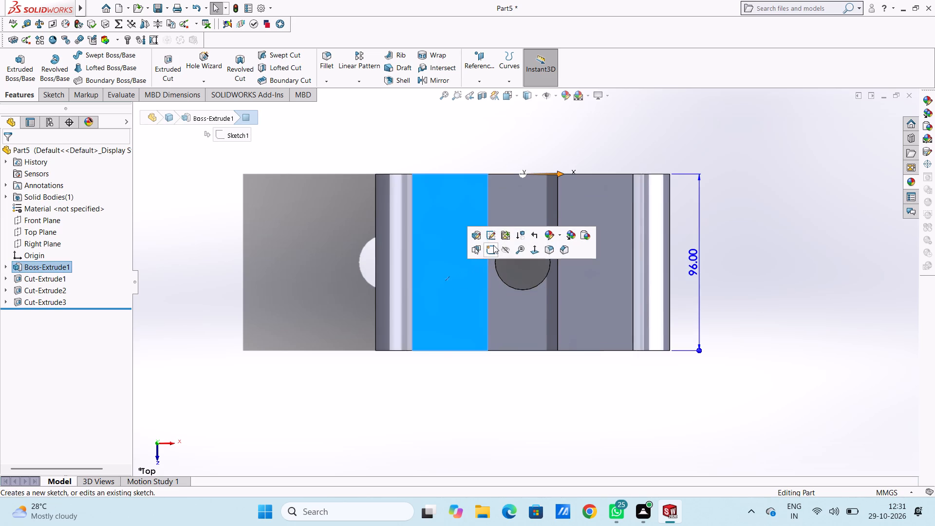
left_click(492, 248)
left_click(332, 288)
scroll(473, 319, "up", 3)
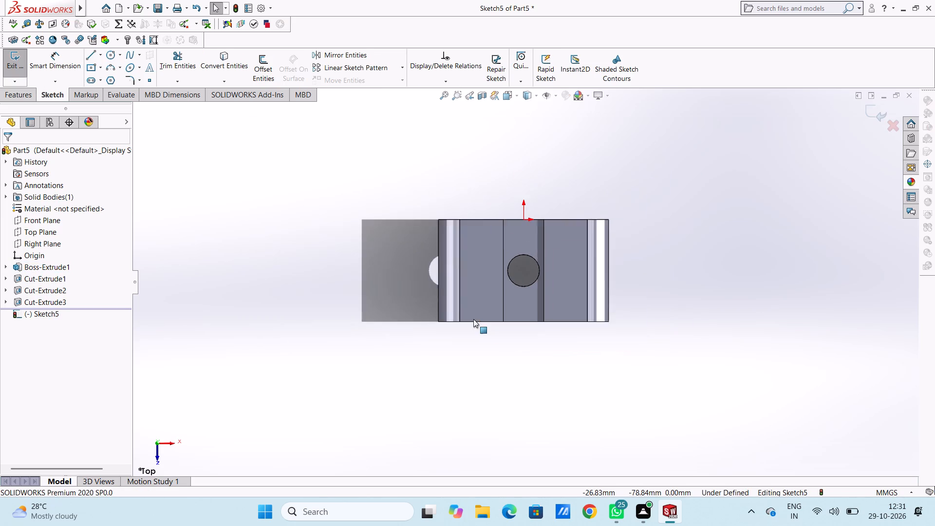
scroll(473, 319, "up", 1)
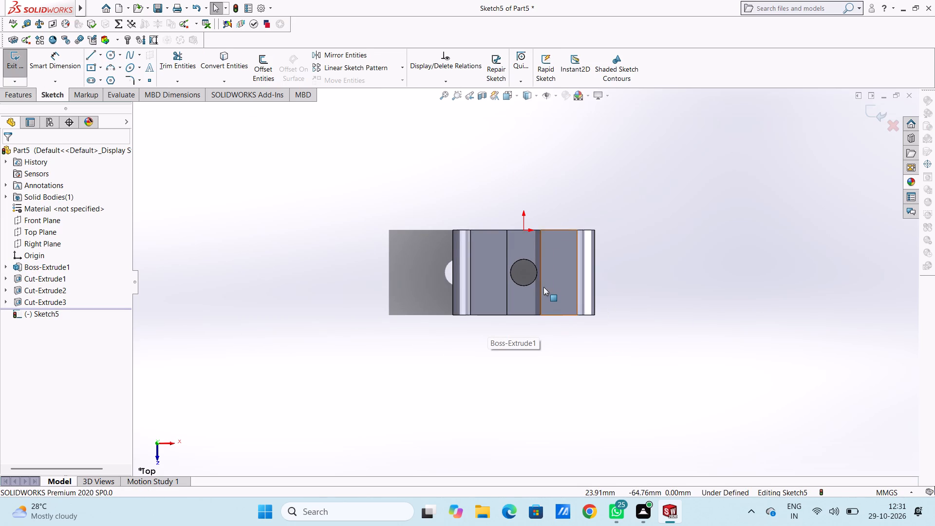
scroll(542, 286, "down", 1)
scroll(493, 331, "down", 1)
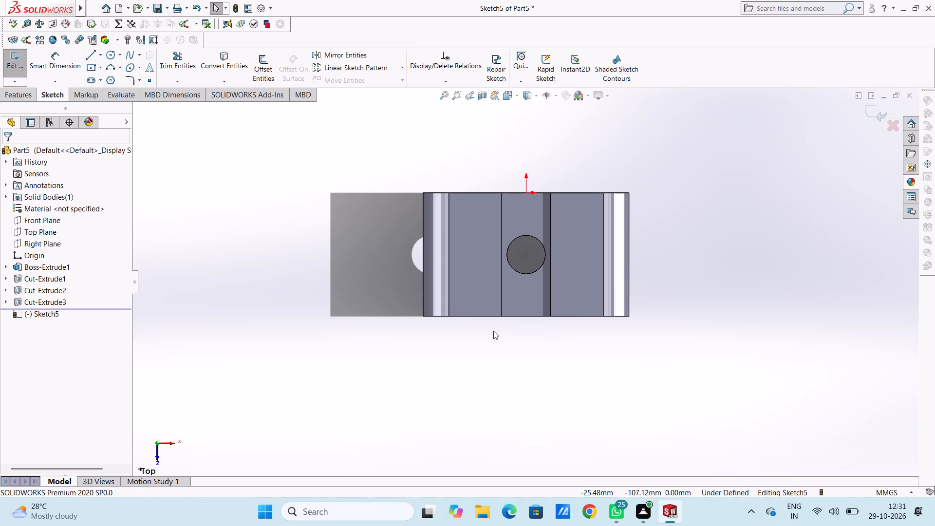
Sketch a centre rectangle at the round hole's centre, 58 mm high and 96 mm wide.
left_click(93, 68)
left_click(527, 254)
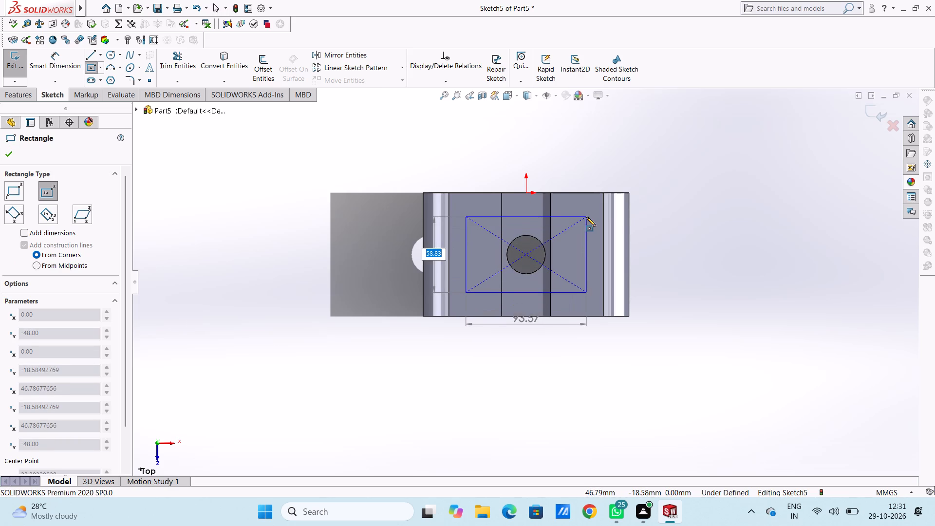
type("58")
key("Return")
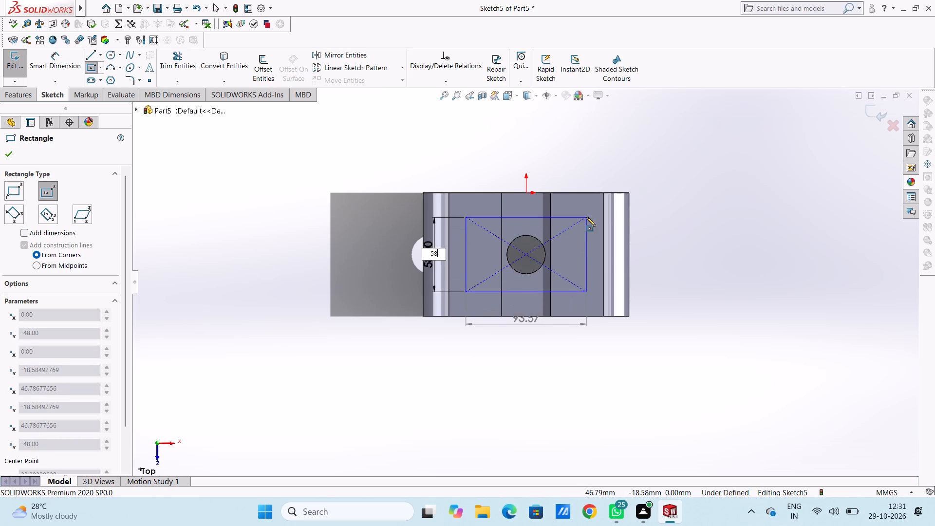
type("96")
key("Return")
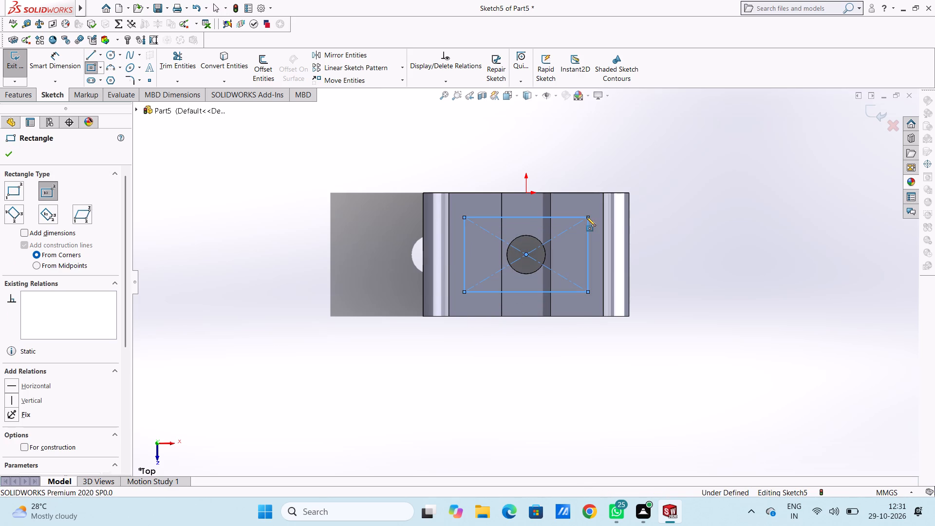
left_click(8, 153)
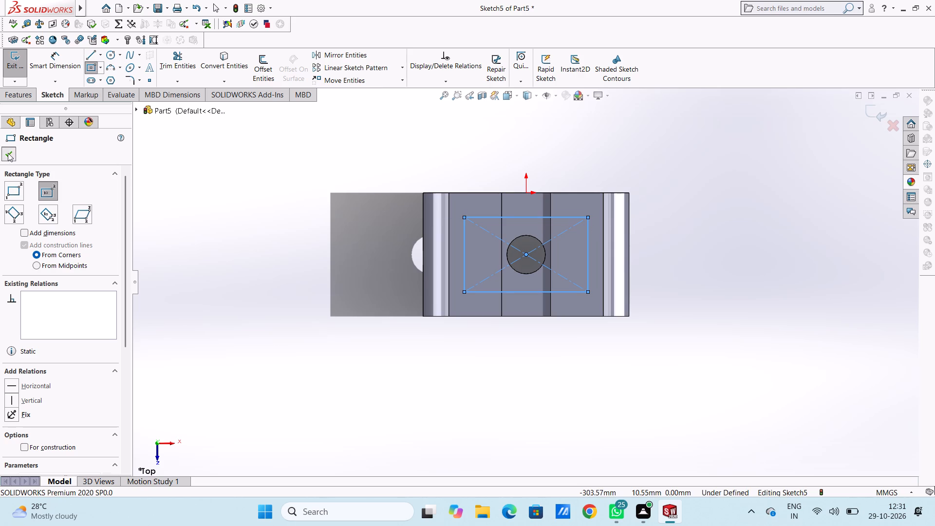
left_click(206, 197)
Draw four circles centred on the rectangle's corners, with radii of about 7.4, 5, 7.9 and 6.9 mm clockwise from the upper-left corner.
left_click(106, 55)
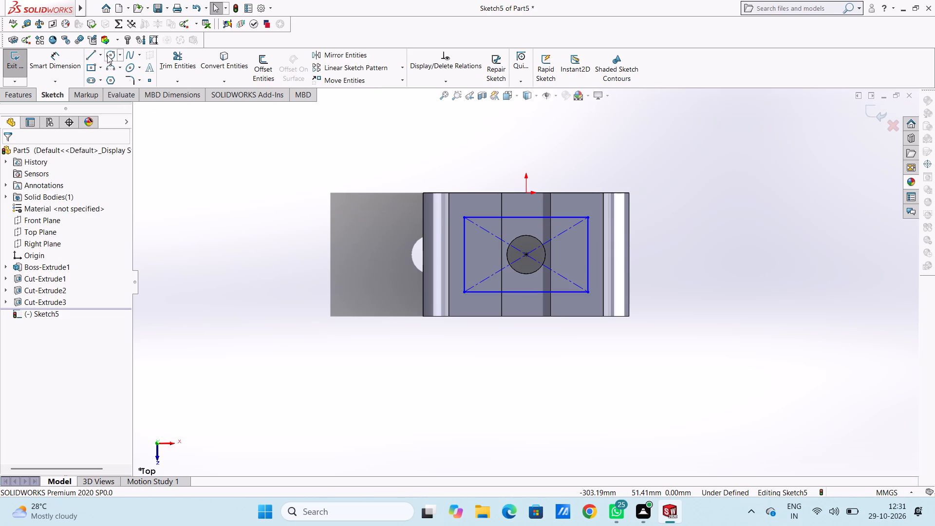
scroll(501, 241, "down", 3)
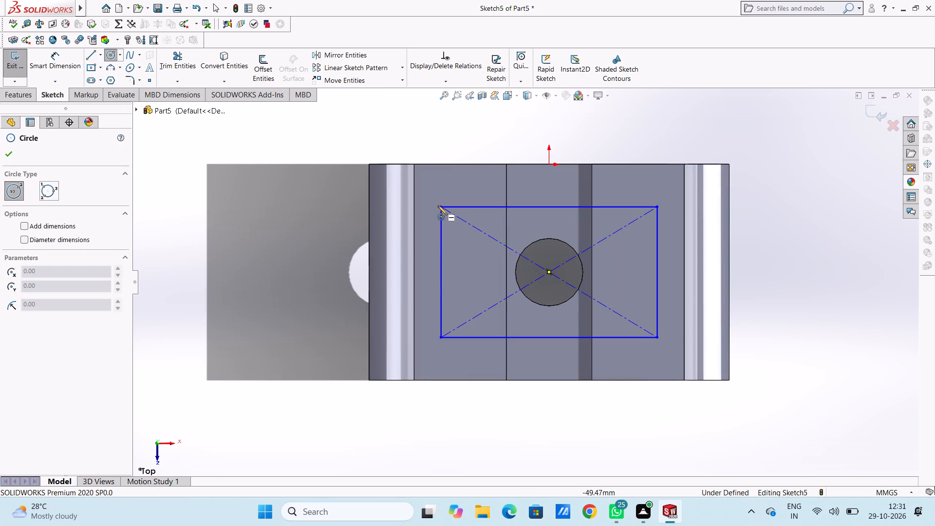
left_click(440, 207)
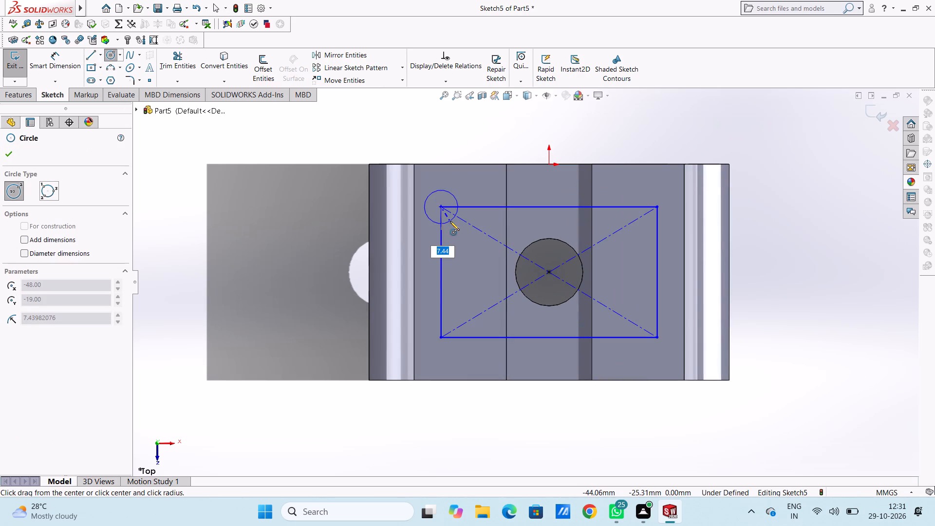
left_click(450, 221)
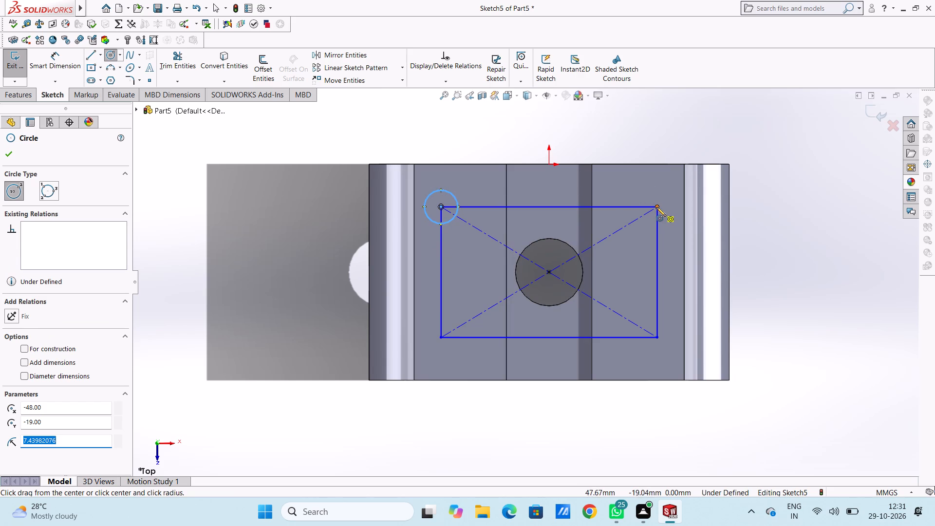
left_click(656, 207)
left_click(665, 215)
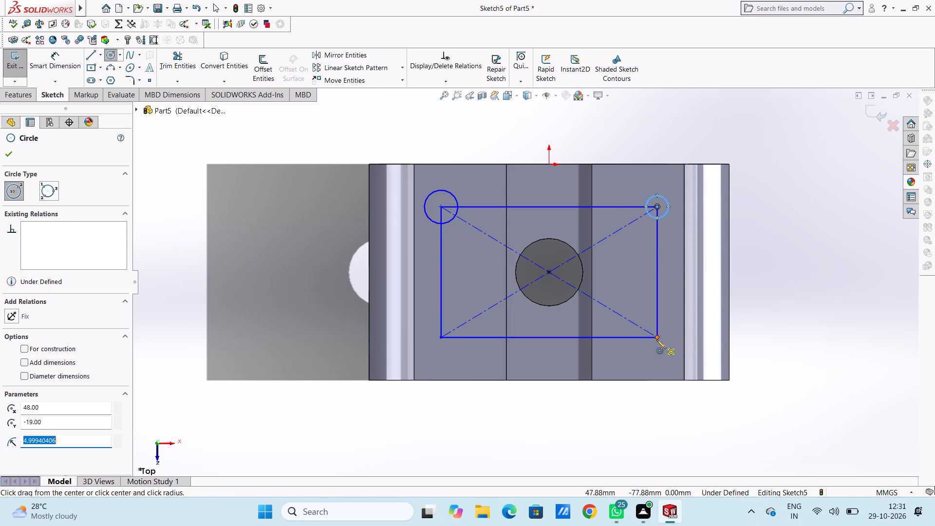
left_click(656, 339)
left_click(662, 355)
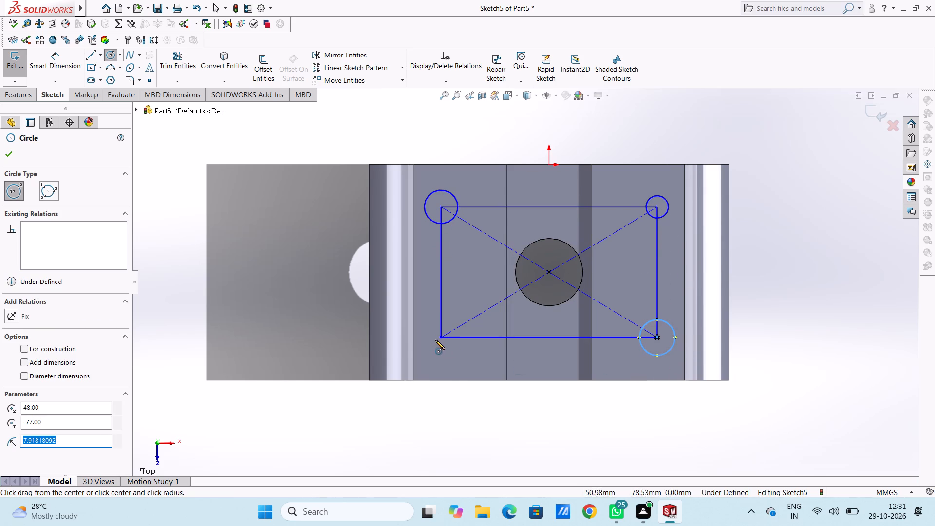
left_click(439, 340)
left_click(443, 353)
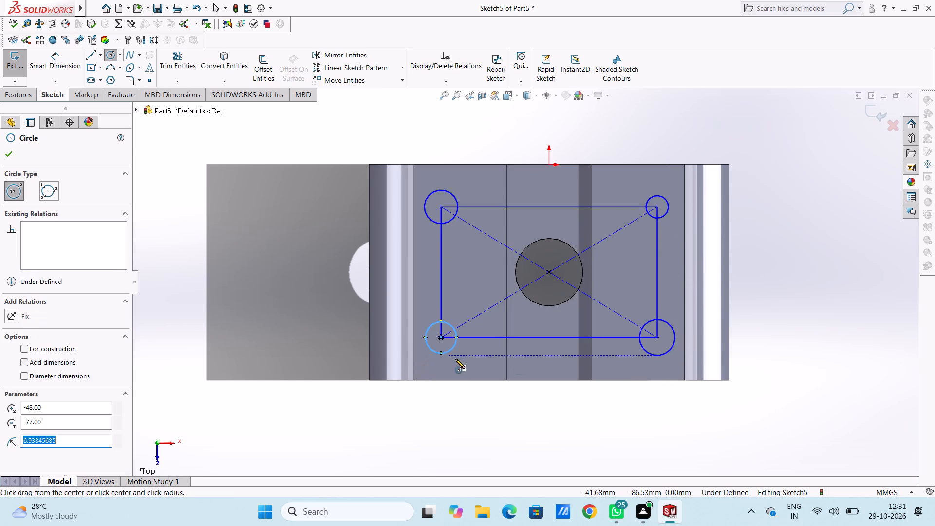
left_click(8, 155)
left_click(245, 216)
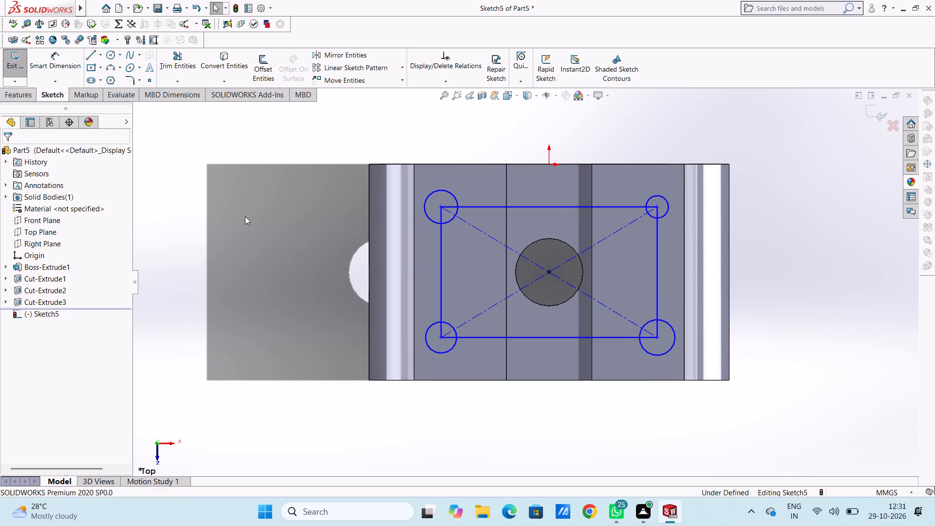
Dimension the diameter of the circle at the rectangle's upper-left corner at 12 mm.
scroll(299, 230, "up", 5)
scroll(570, 284, "down", 1)
scroll(575, 304, "up", 3)
scroll(559, 322, "down", 3)
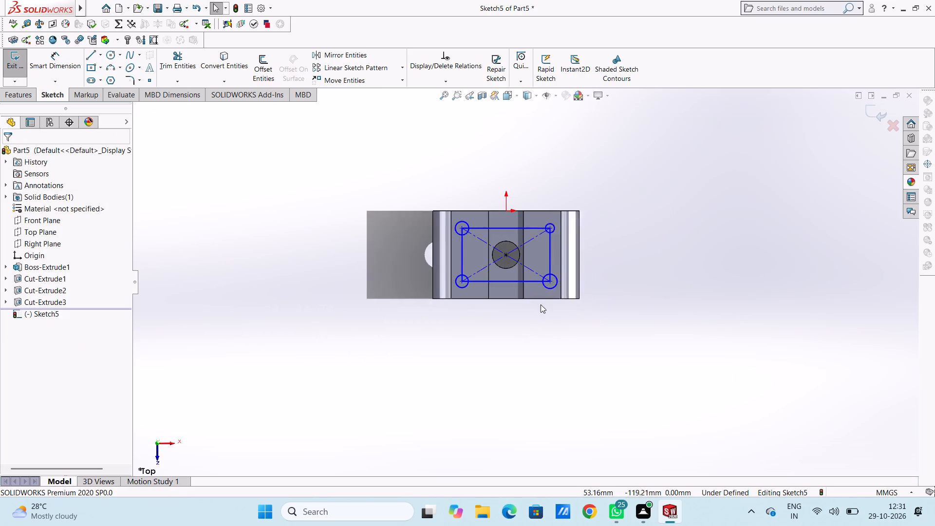
left_click(55, 67)
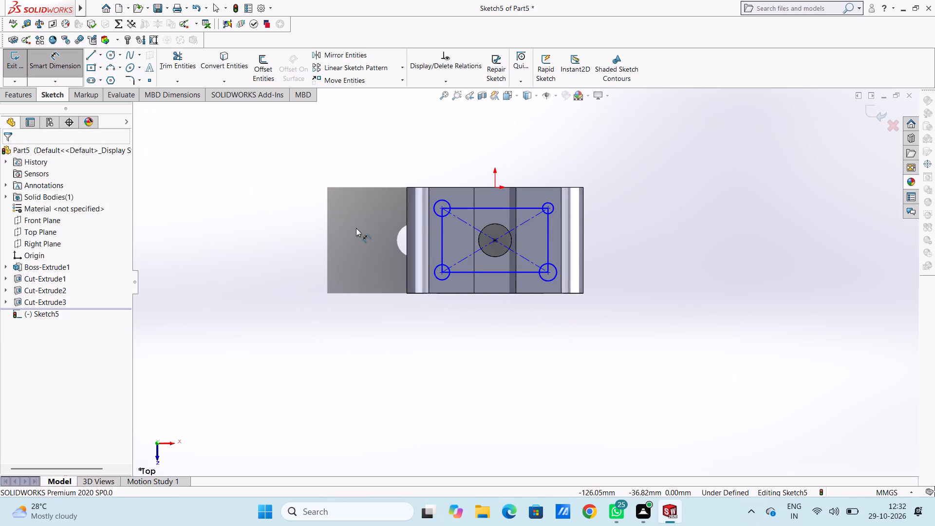
left_click(435, 216)
left_click(280, 236)
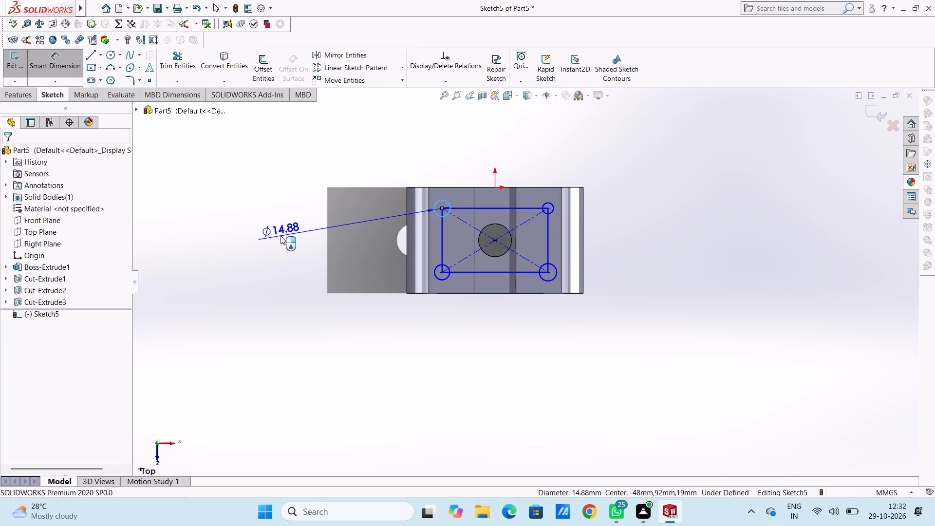
type("12")
key("Return")
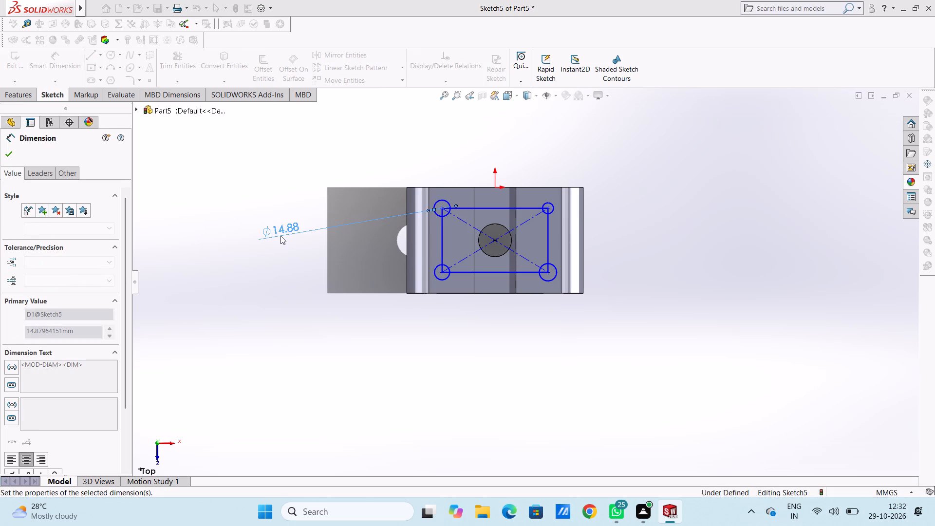
left_click(351, 155)
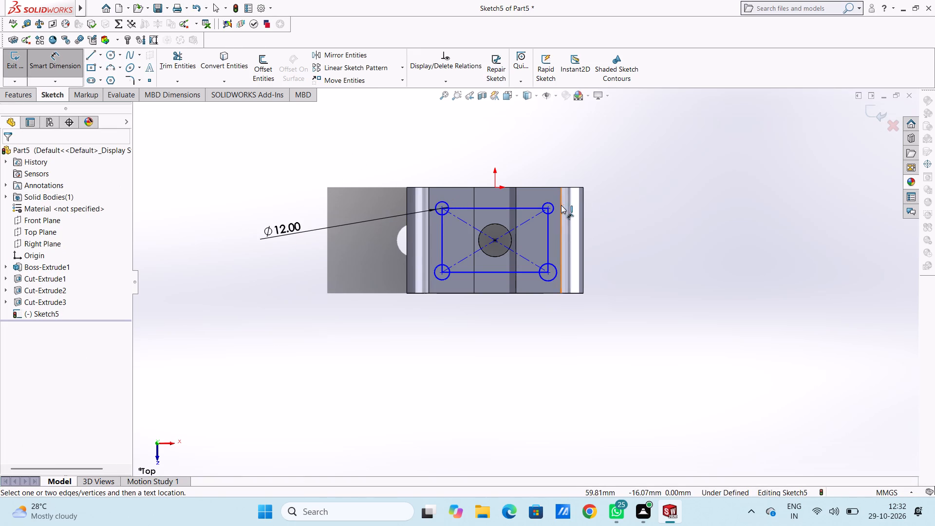
Dimension the diameter of the circle at the rectangle's upper-right corner at 12 mm.
left_click(550, 204)
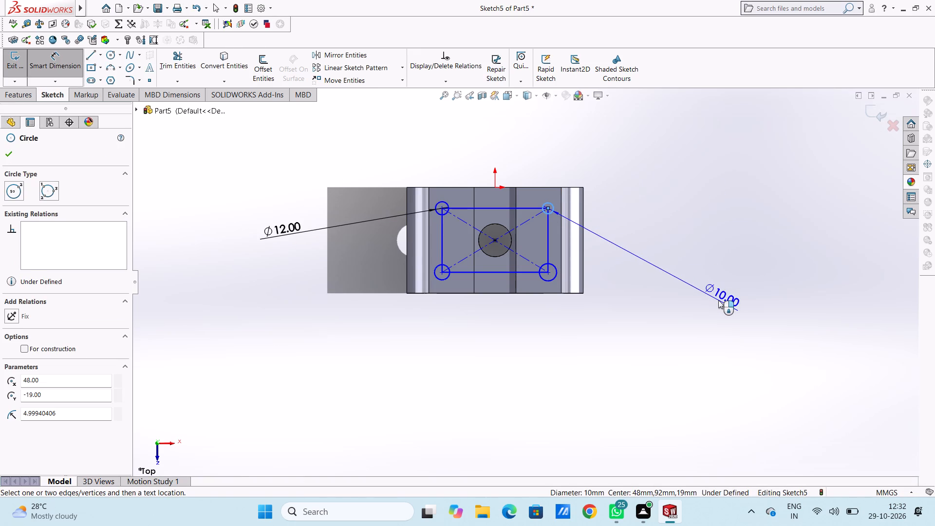
left_click(718, 300)
type("12")
key("Return")
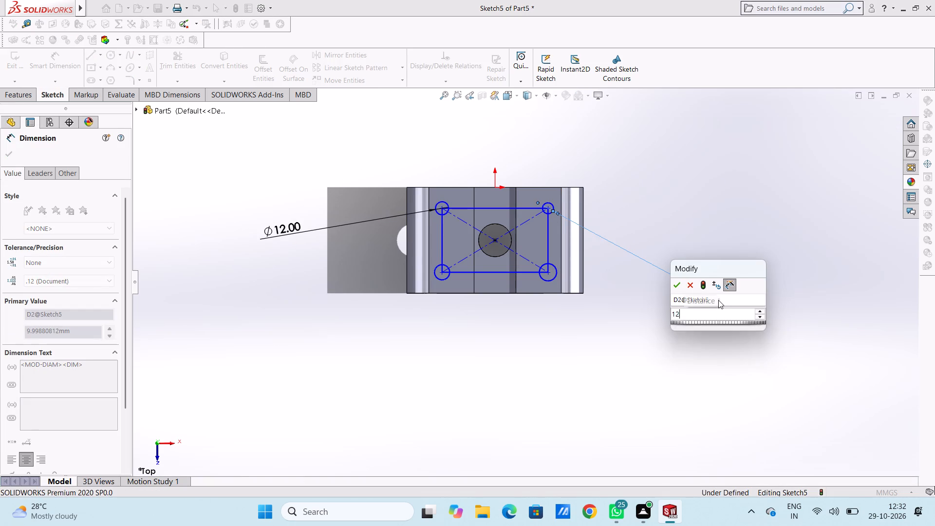
left_click(637, 301)
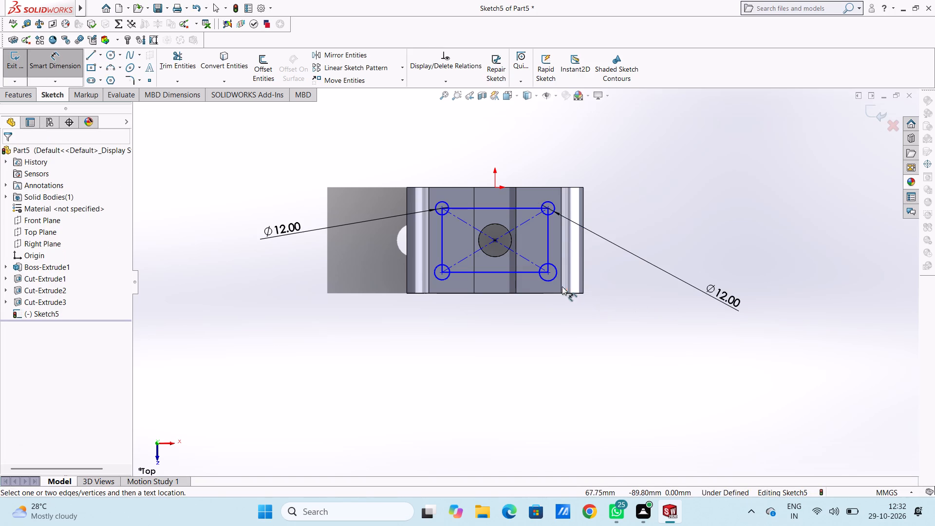
Dimension the diameter of the circle at the rectangle's lower-right corner at 12 mm.
left_click(553, 282)
left_click(659, 393)
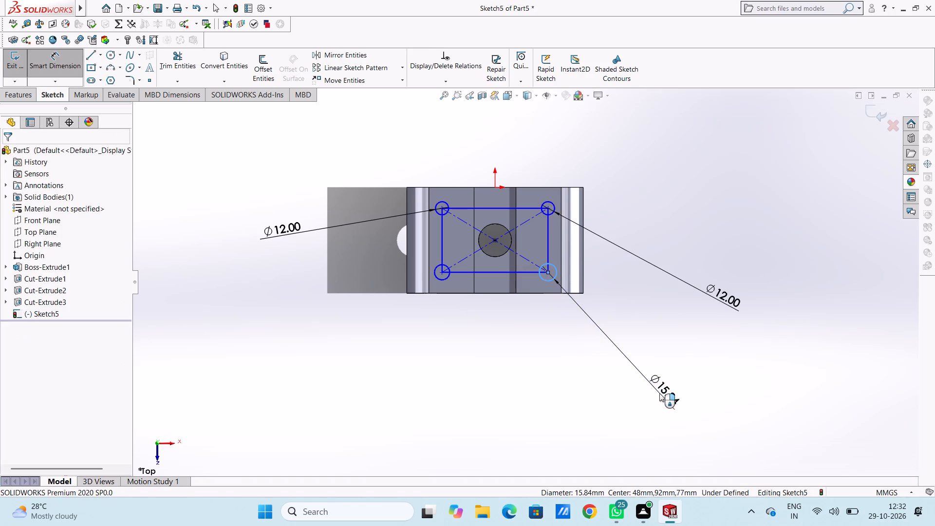
type("12")
key("Return")
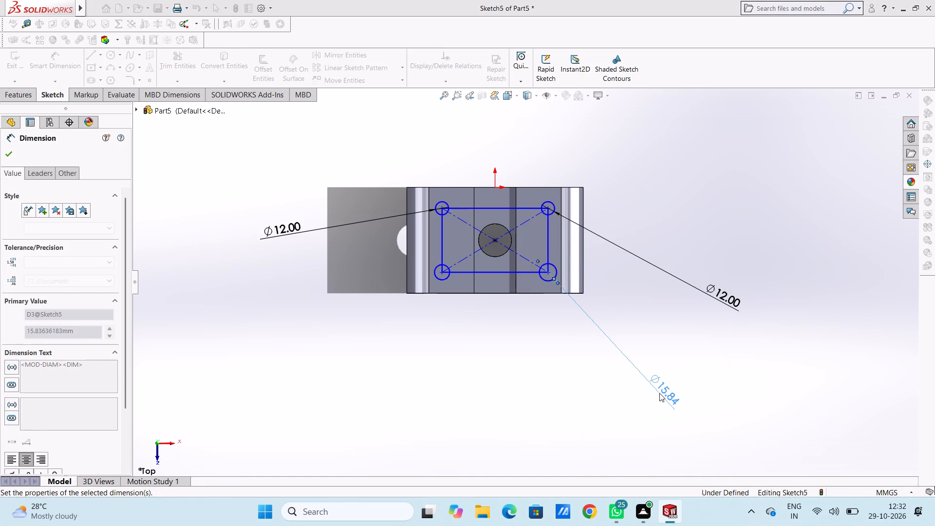
Dimension the diameter of the circle at the rectangle's lower-left corner at 12 mm.
left_click(497, 350)
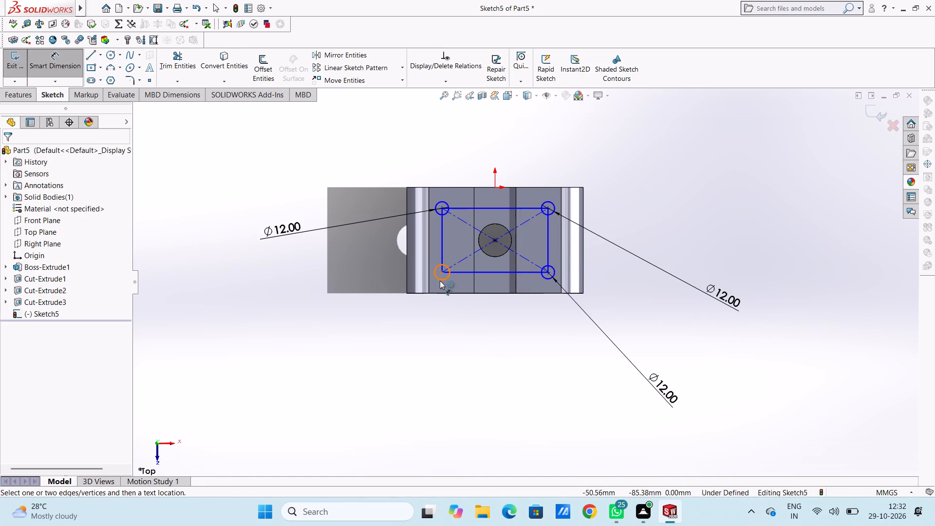
left_click(441, 281)
left_click(285, 337)
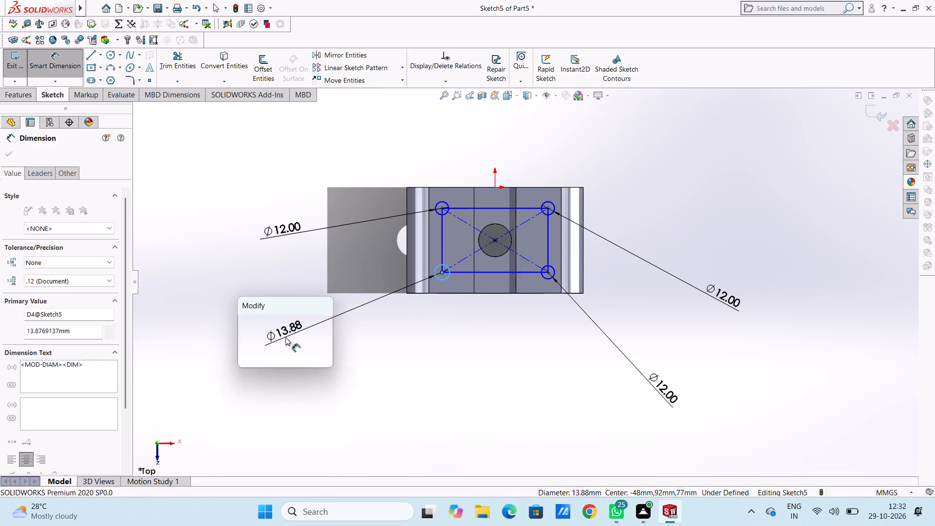
type("12")
key("Return")
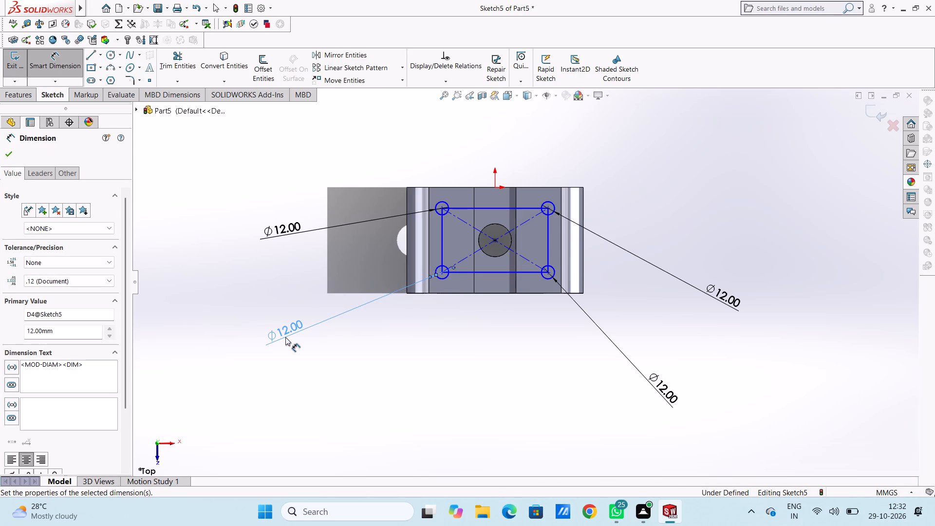
left_click(315, 170)
Delete the four side lines of the rectangle joining the corner circles, keeping its construction diagonals.
scroll(491, 292, "down", 2)
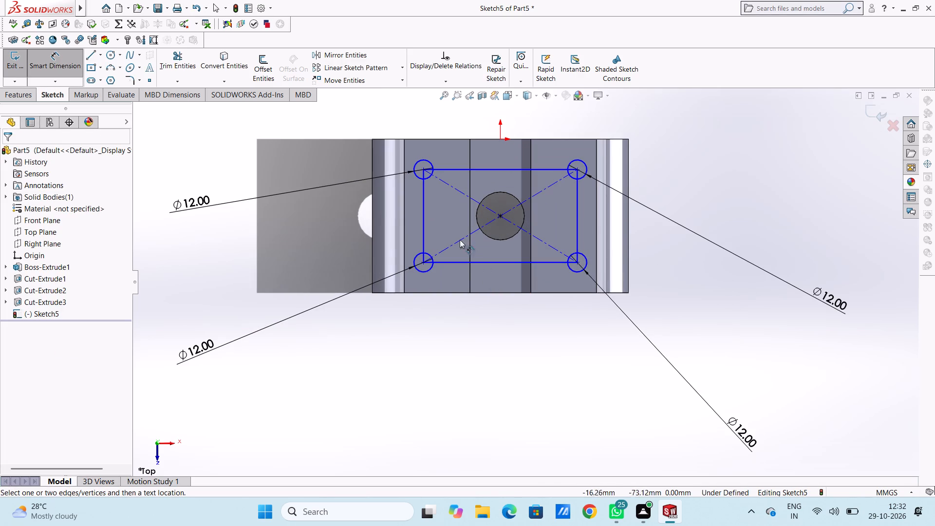
left_click(70, 69)
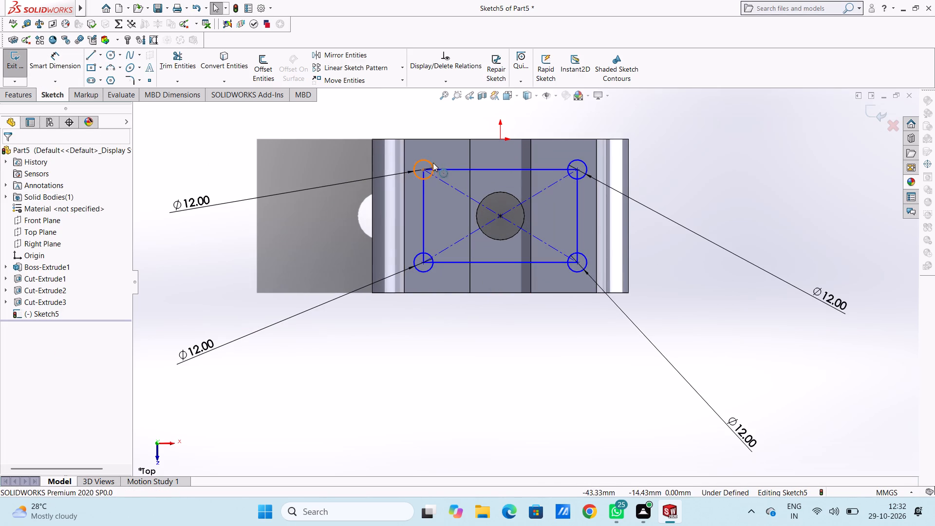
left_click(446, 169)
right_click(289, 153)
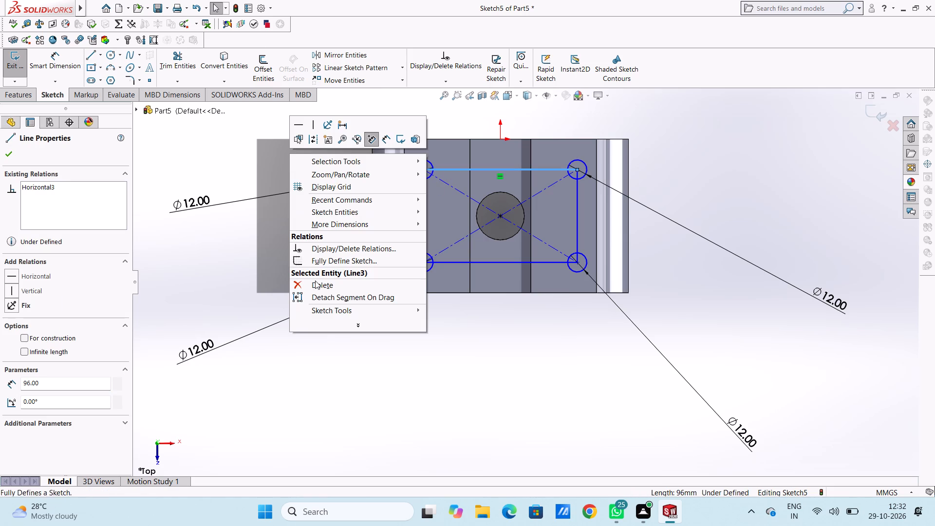
left_click(318, 283)
left_click(424, 211)
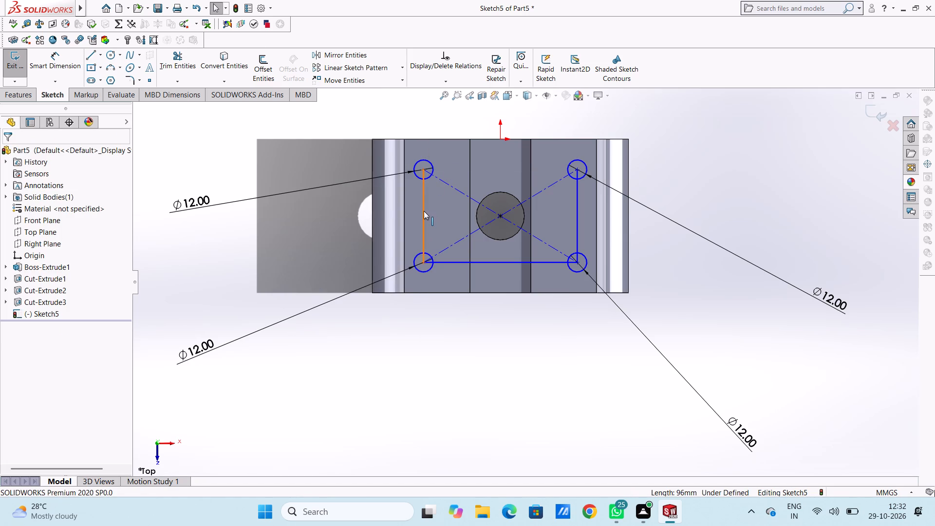
right_click(327, 152)
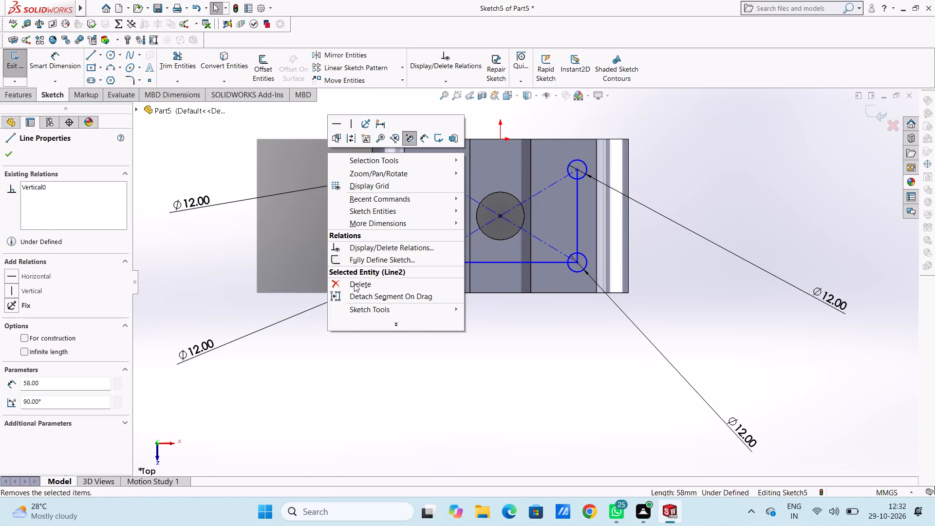
left_click(354, 283)
left_click(458, 263)
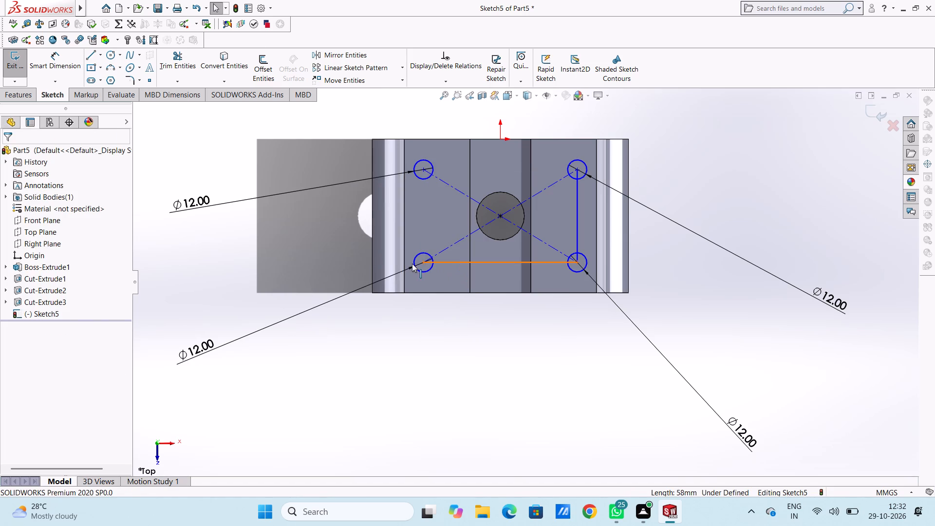
right_click(316, 224)
left_click(337, 351)
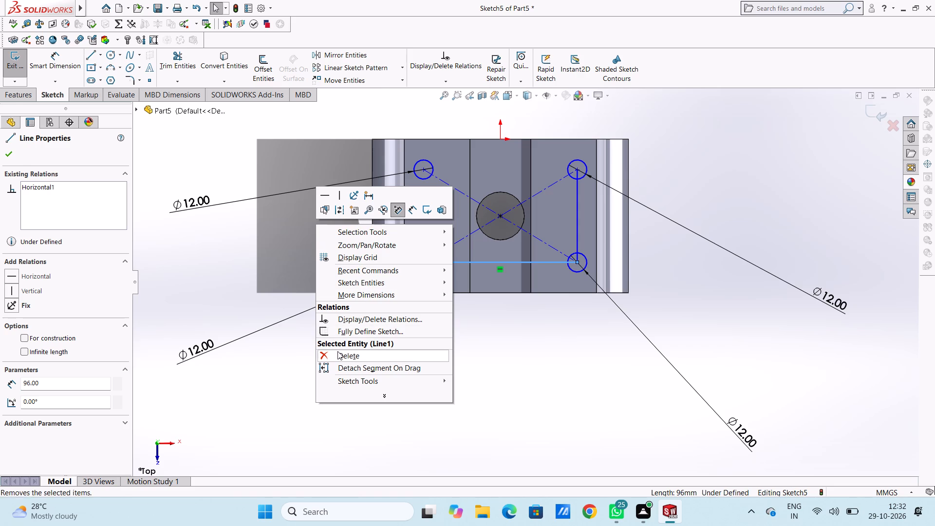
left_click(578, 213)
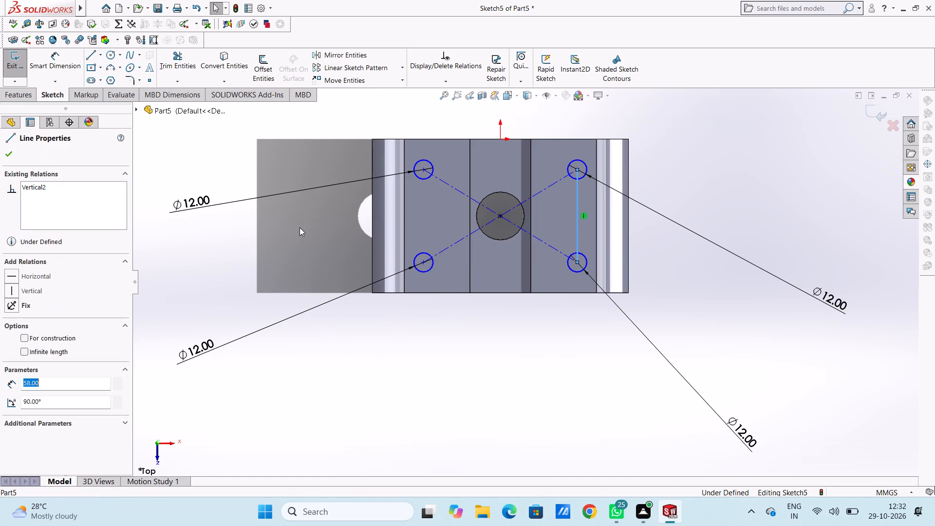
right_click(299, 227)
left_click(311, 357)
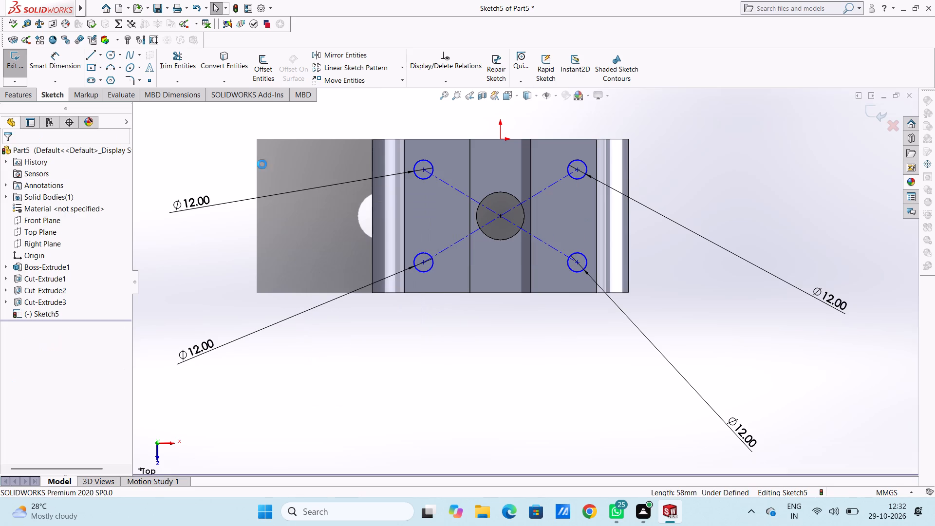
Dimension the vertical spacing between the centres of the upper-left and lower-left circles, accepting the proposed value.
left_click(69, 67)
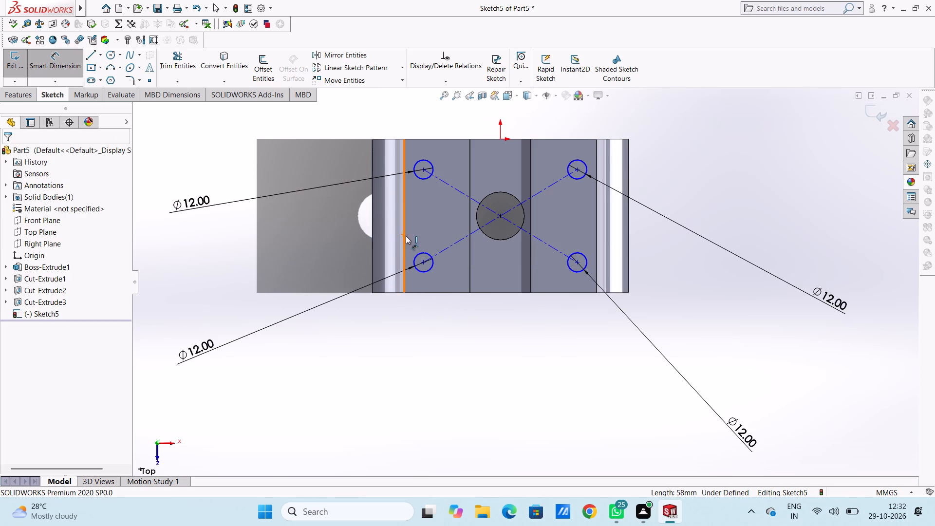
scroll(406, 236, "up", 3)
scroll(493, 315, "down", 1)
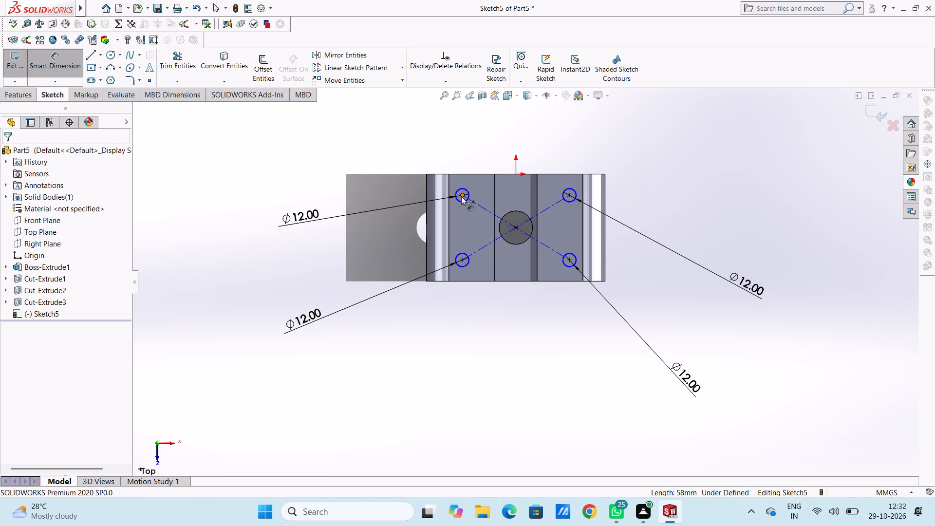
left_click(461, 196)
left_click(463, 259)
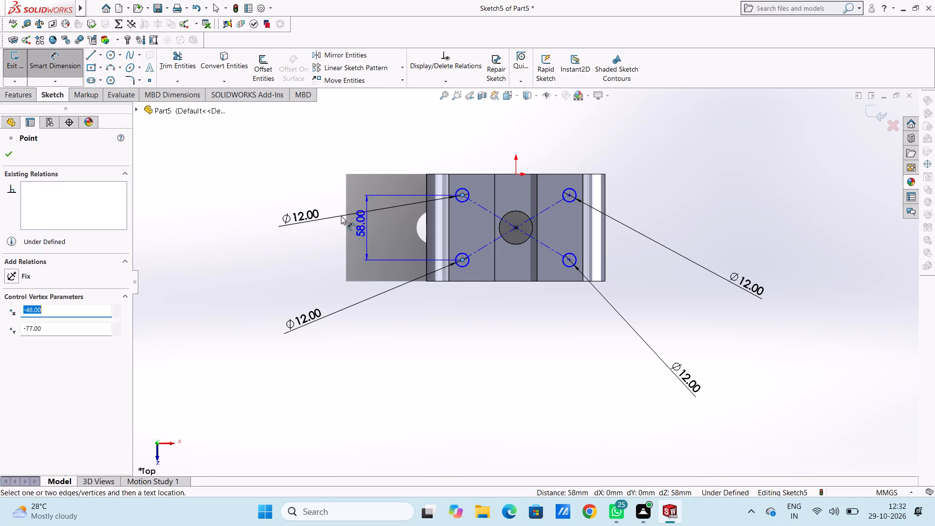
left_click(254, 213)
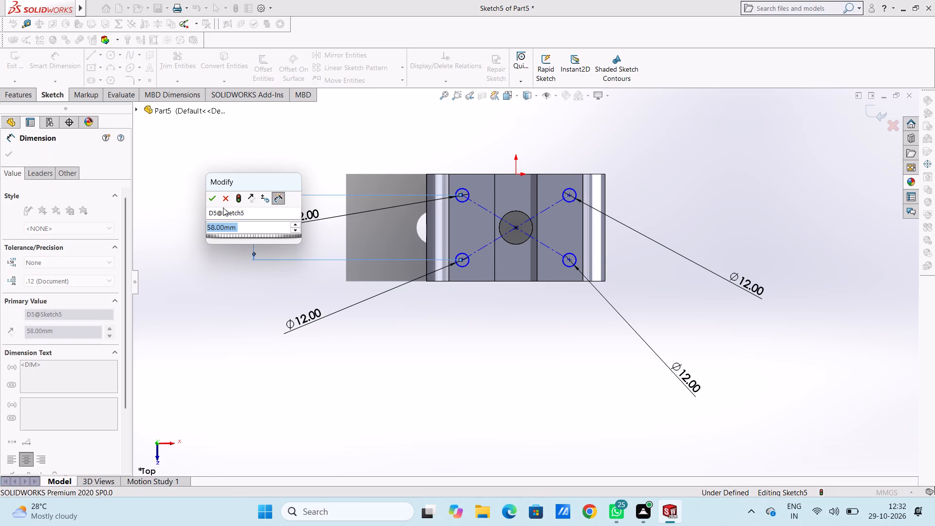
left_click(213, 200)
left_click(218, 176)
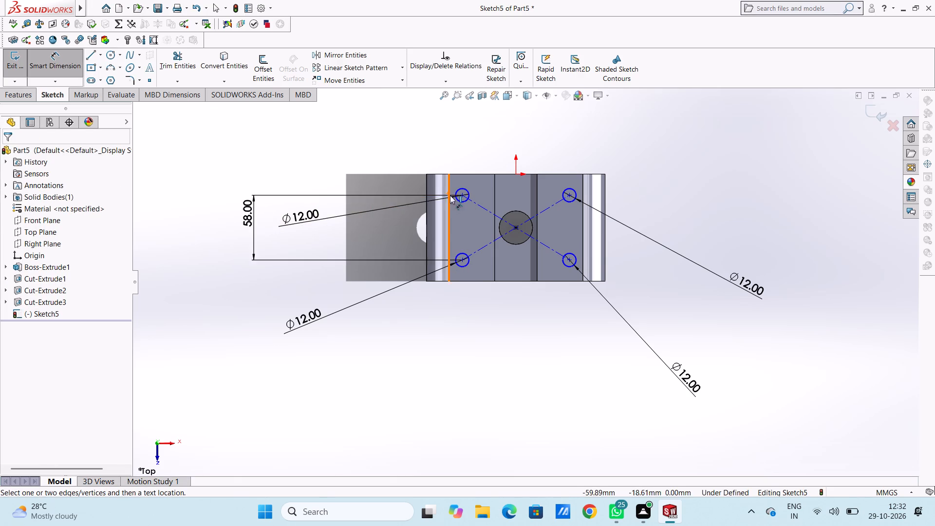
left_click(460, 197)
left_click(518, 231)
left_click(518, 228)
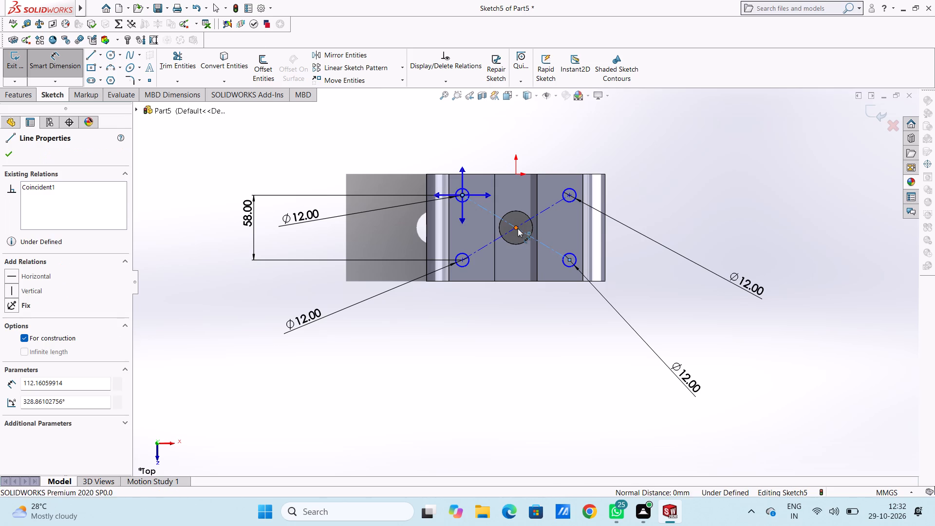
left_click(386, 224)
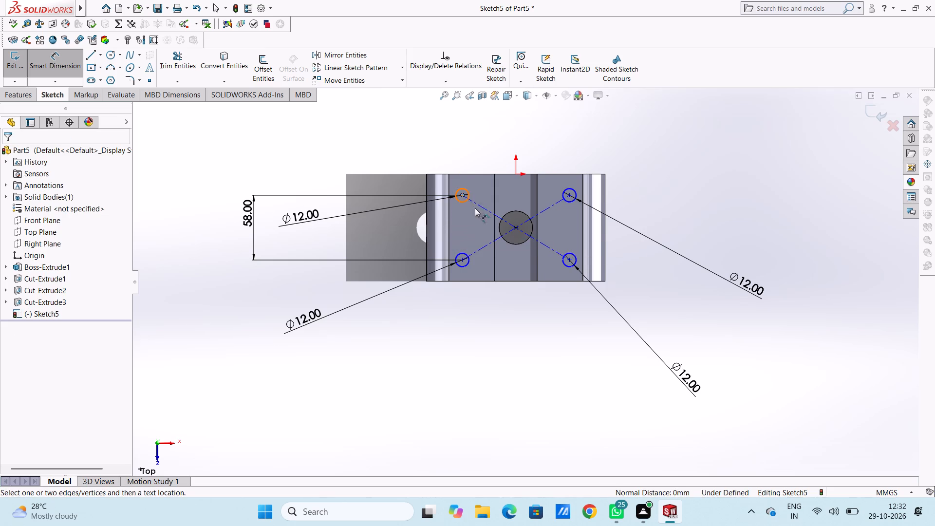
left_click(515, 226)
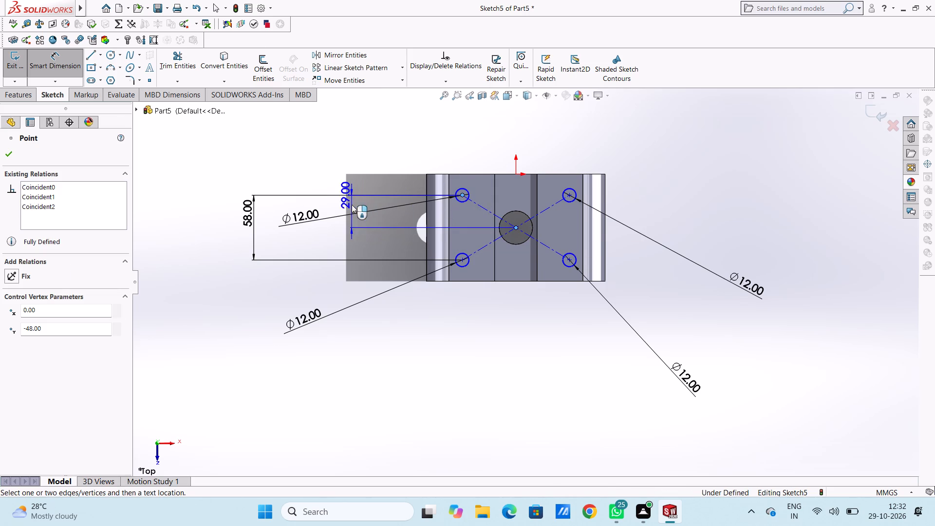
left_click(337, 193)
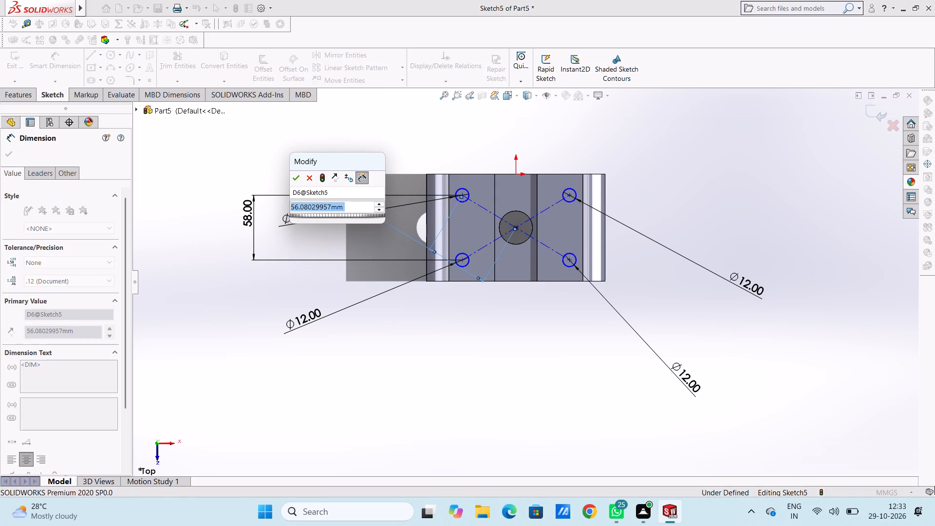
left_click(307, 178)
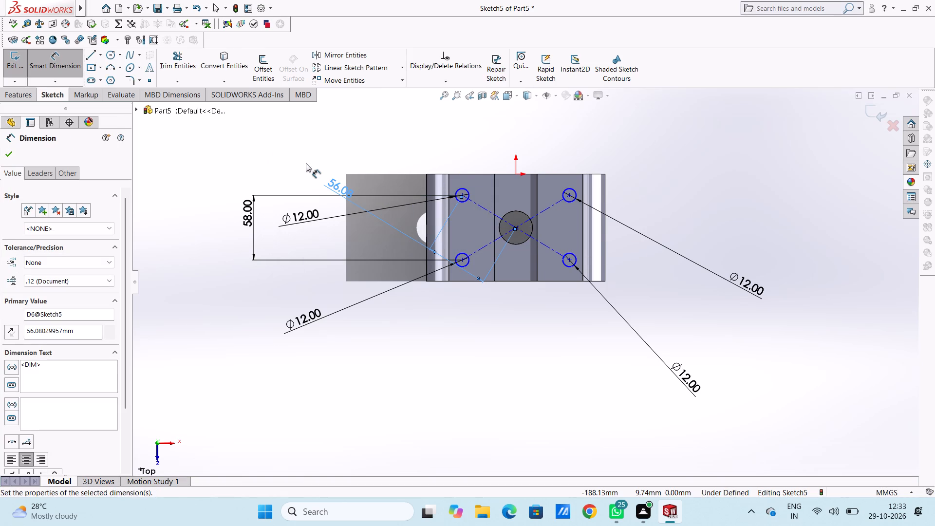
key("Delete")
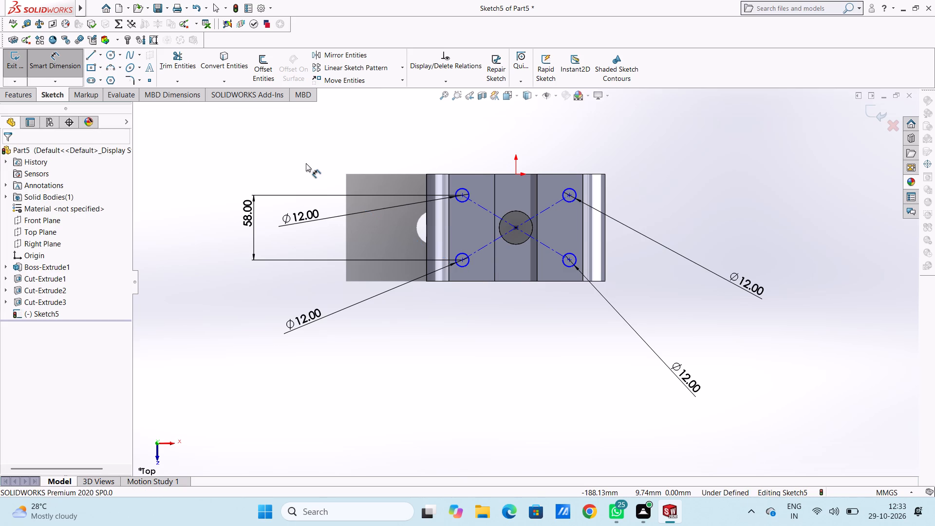
Dimension the vertical distance from the upper-left circle's centre to the central hole's centre point, accepting the proposed value.
left_click(462, 193)
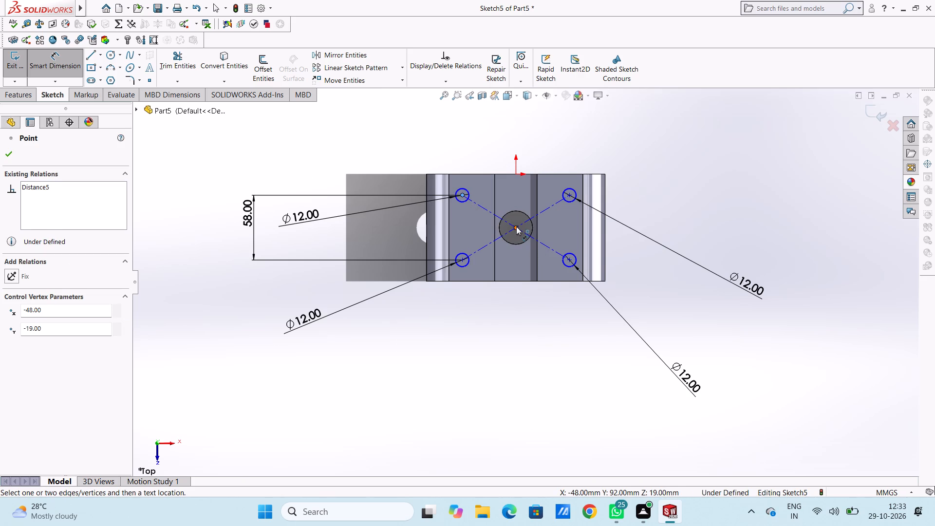
left_click(516, 226)
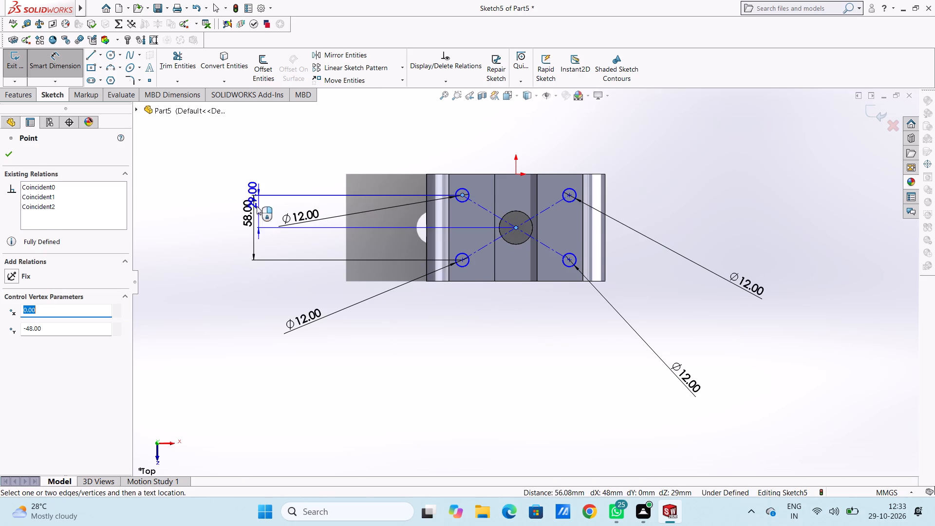
left_click(219, 199)
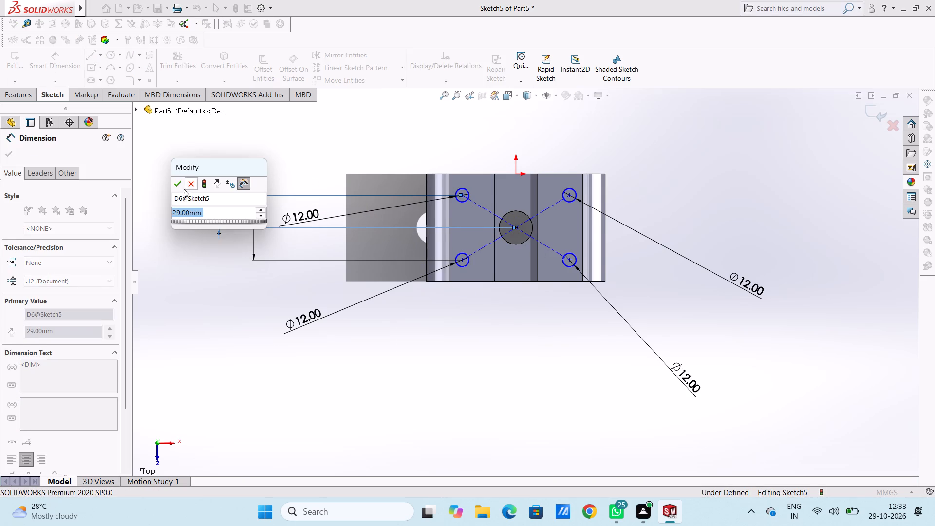
left_click(178, 185)
left_click(235, 150)
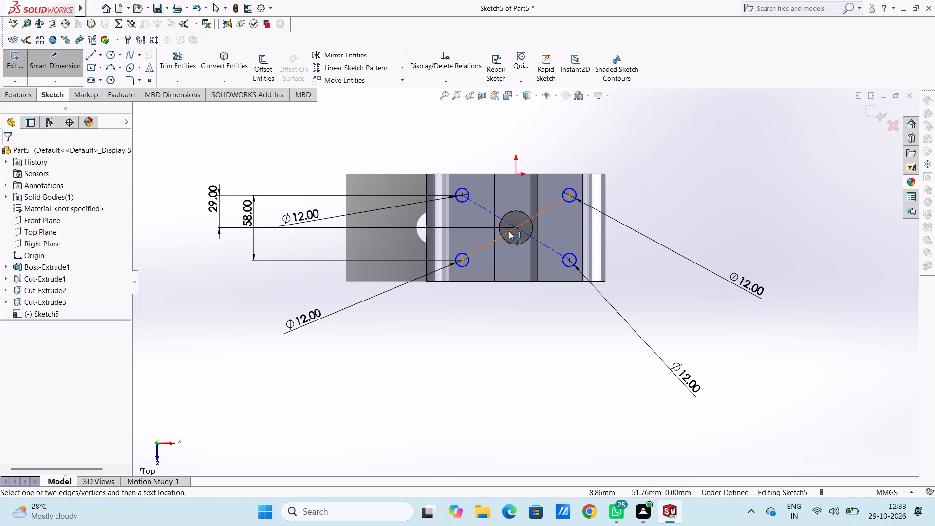
Dimension the horizontal distance from the central hole's centre point to the upper-left circle's centre, accepting the proposed value.
left_click(515, 228)
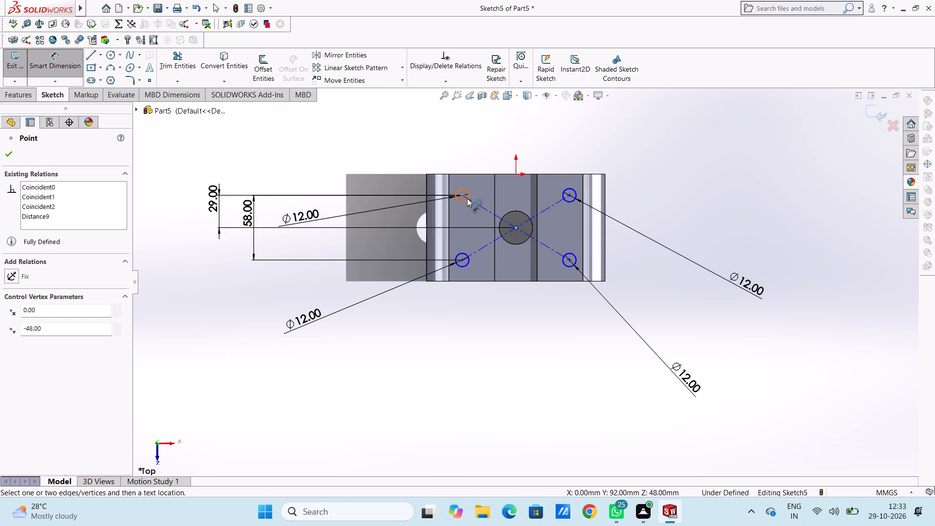
left_click(464, 197)
left_click(488, 124)
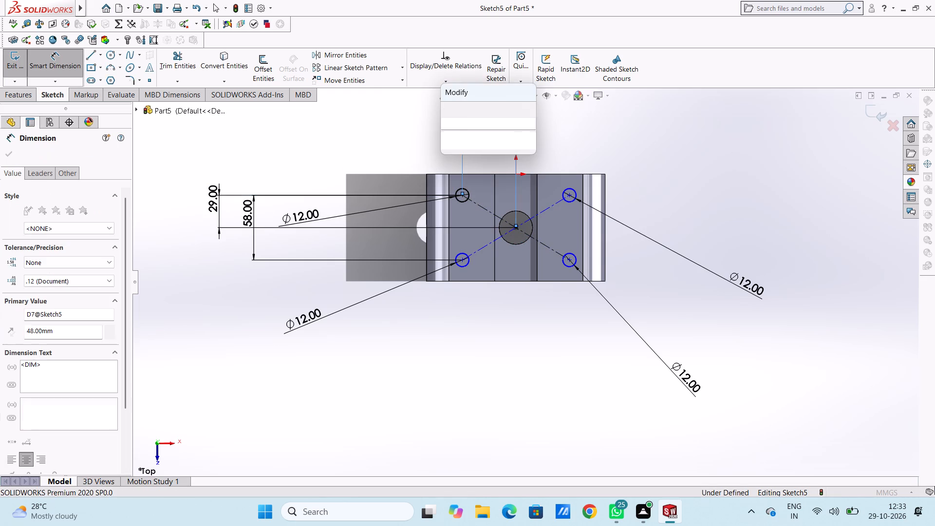
left_click(445, 108)
left_click(432, 125)
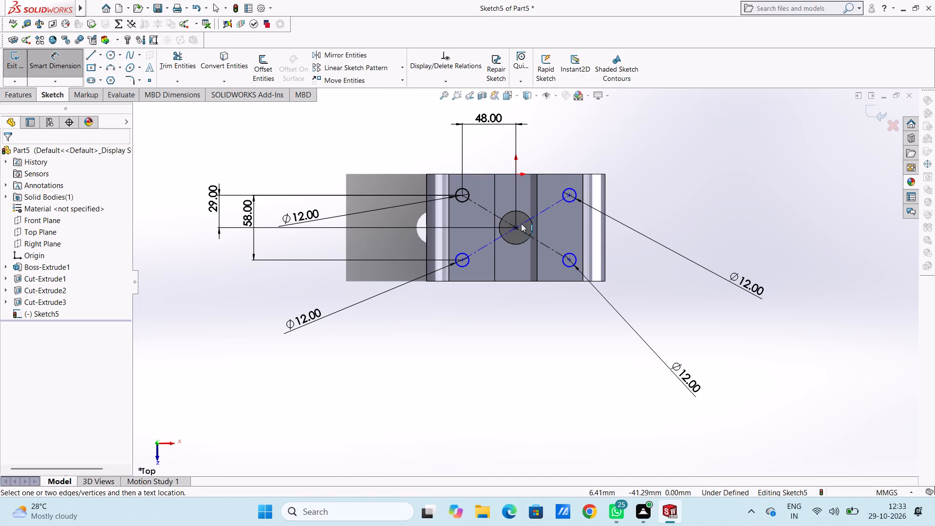
Dimension the vertical distance from the central hole's centre point to the upper-right circle's centre, accepting the proposed value.
left_click(514, 229)
left_click(569, 192)
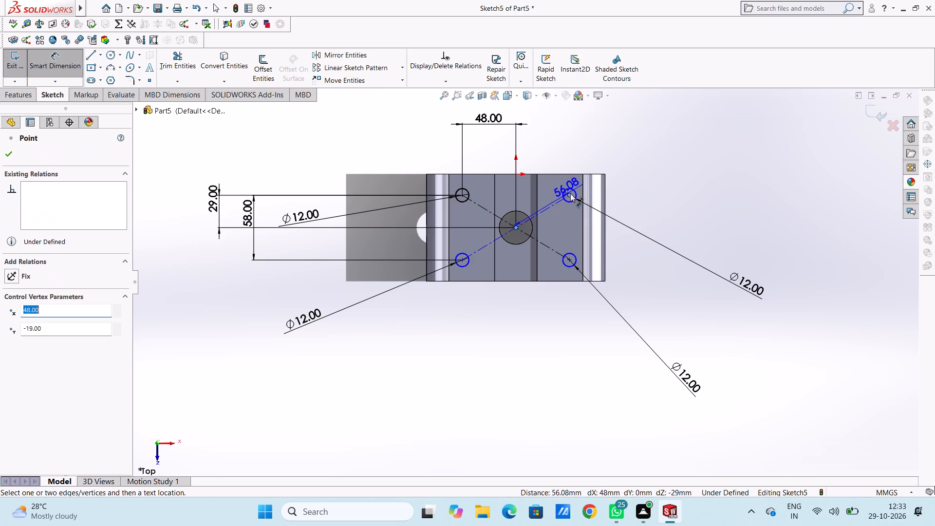
left_click(711, 209)
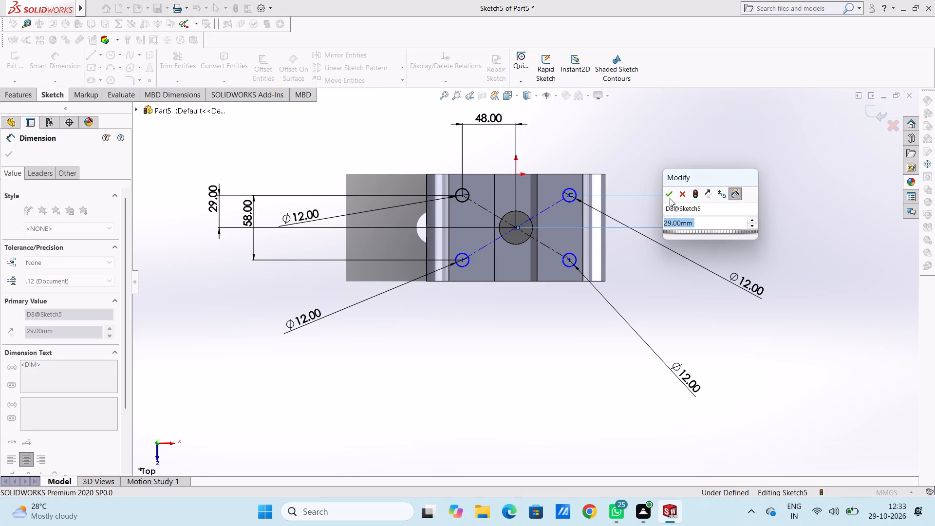
left_click(669, 197)
left_click(637, 173)
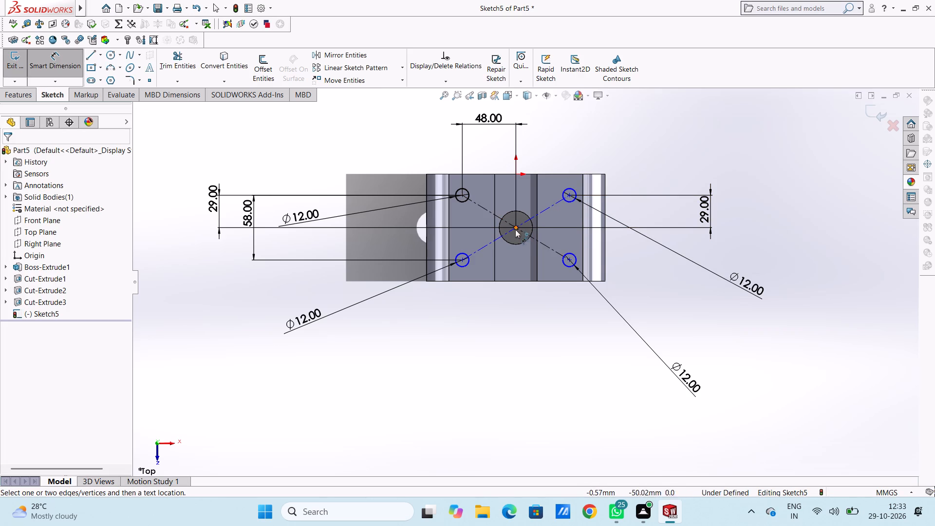
Dimension the horizontal distance from the central hole's centre point to the upper-right circle's centre, accepting the proposed value.
left_click(515, 227)
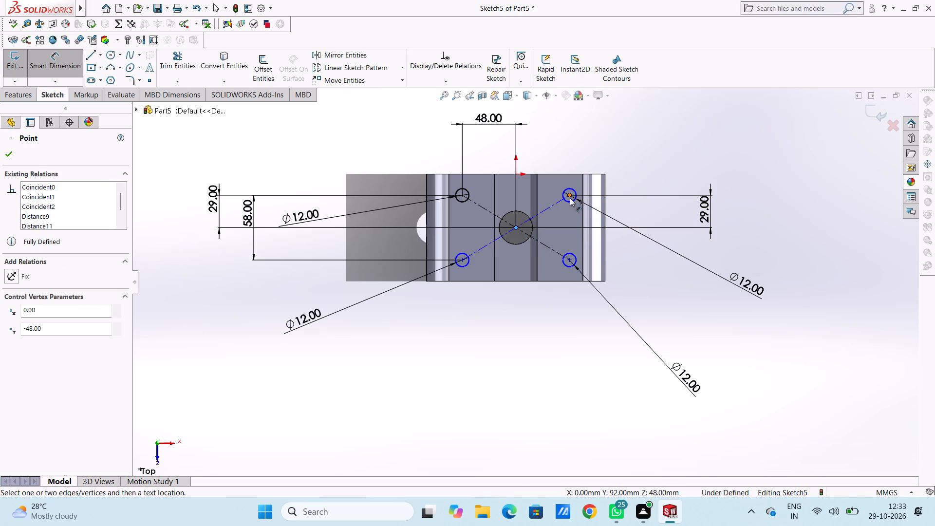
left_click(570, 198)
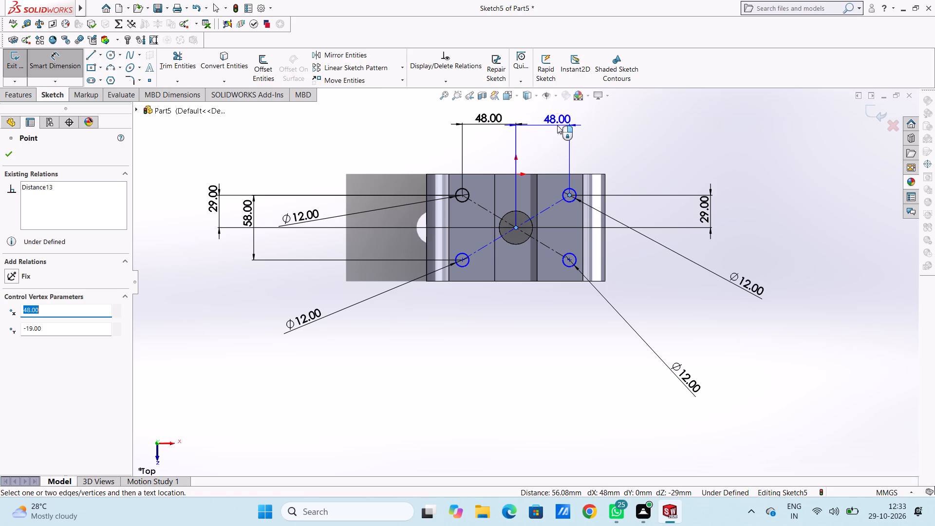
left_click(559, 125)
left_click(518, 110)
left_click(513, 146)
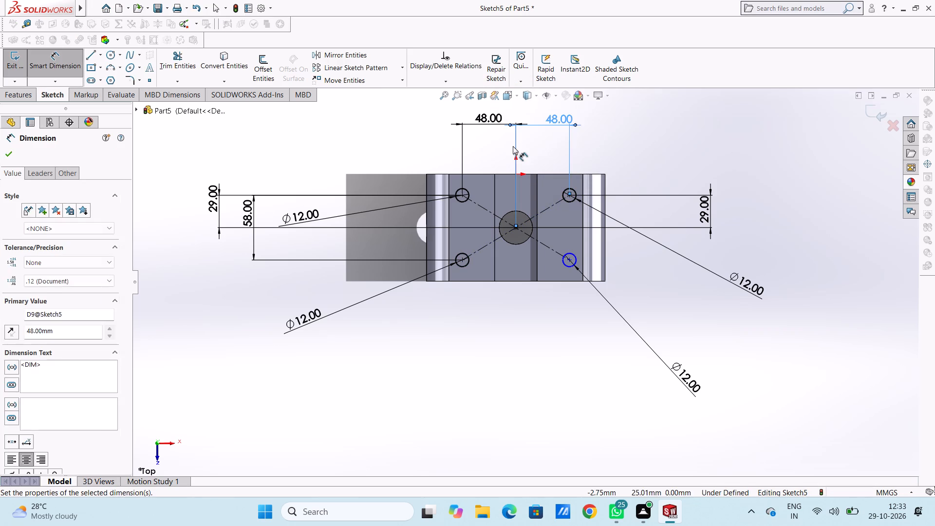
Dimension the horizontal distance from the central hole's centre point to the lower-right circle's centre, accepting the proposed value.
scroll(568, 220, "up", 5)
scroll(527, 294, "down", 5)
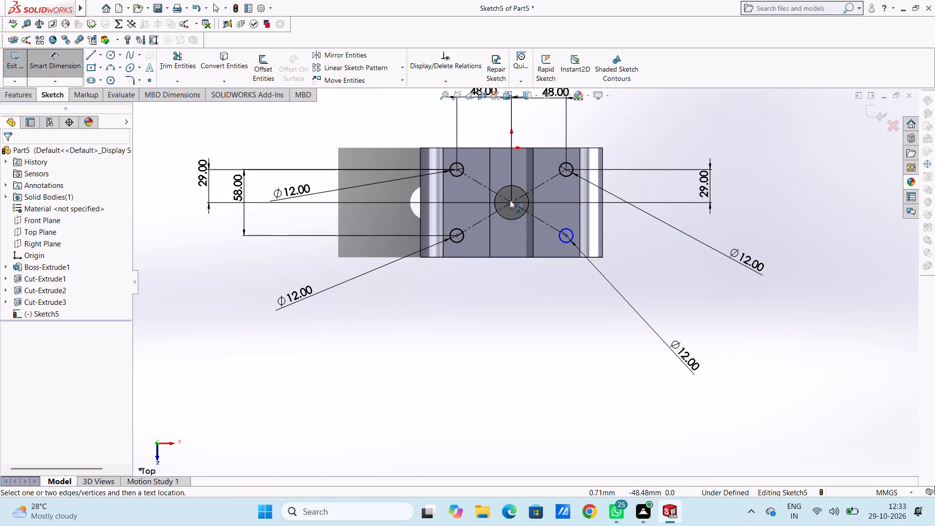
left_click(511, 203)
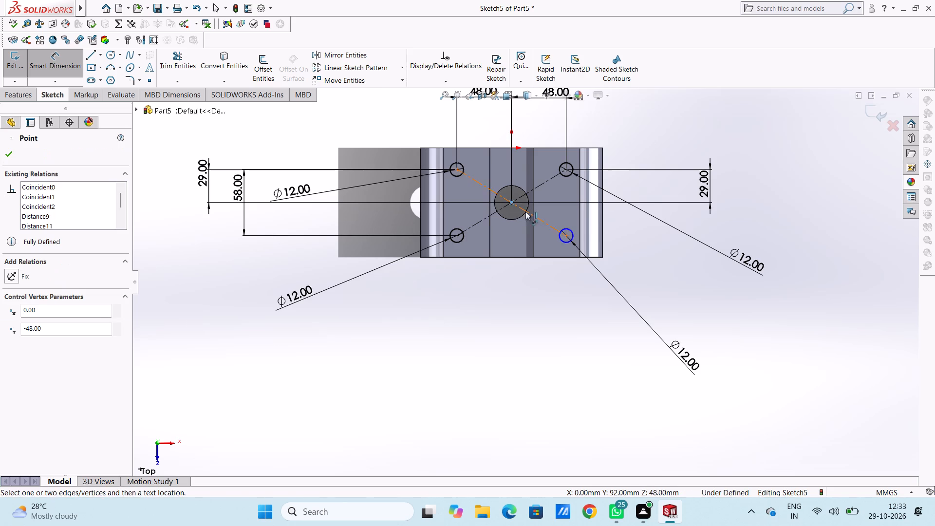
left_click(566, 235)
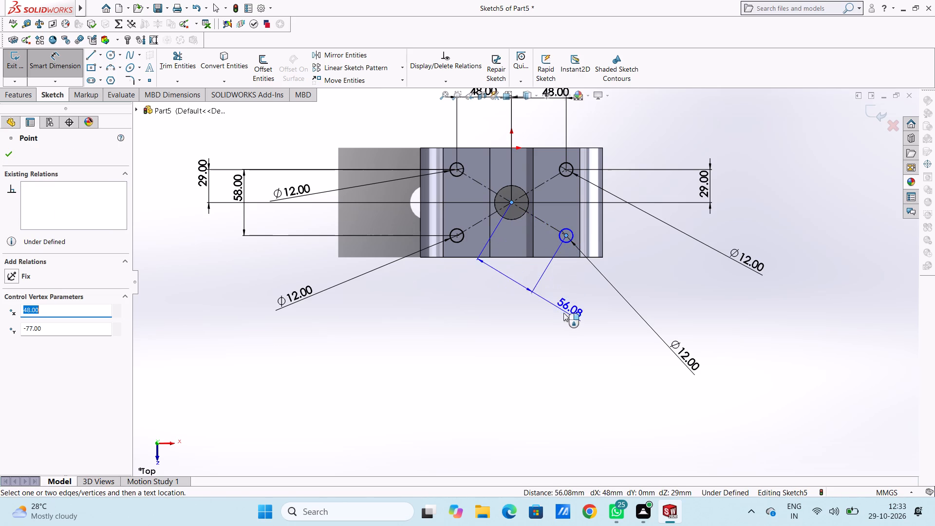
left_click(552, 311)
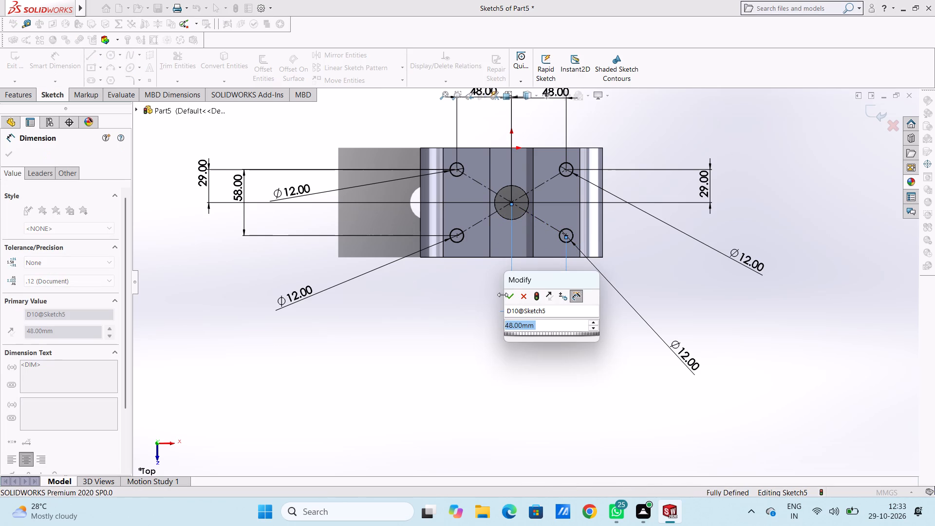
left_click(510, 295)
left_click(497, 303)
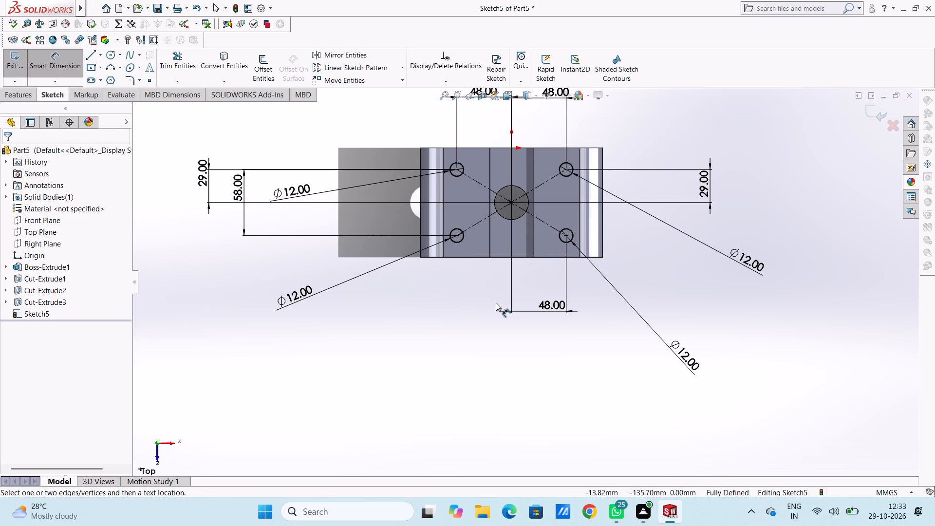
Cut-extrude the four 12 mm corner circles with the Through All end condition.
middle_click_drag(640, 354, 619, 227)
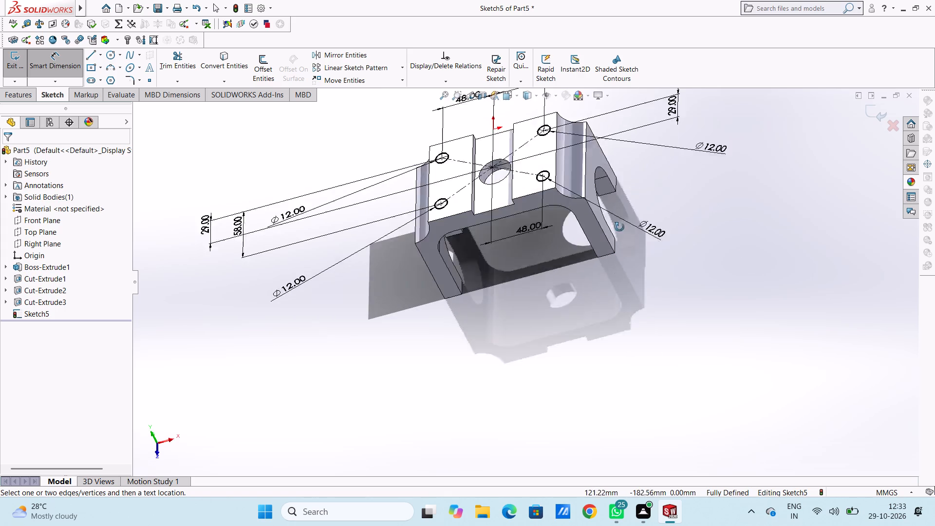
middle_click_drag(619, 227, 622, 213)
scroll(531, 151, "up", 4)
scroll(523, 170, "down", 4)
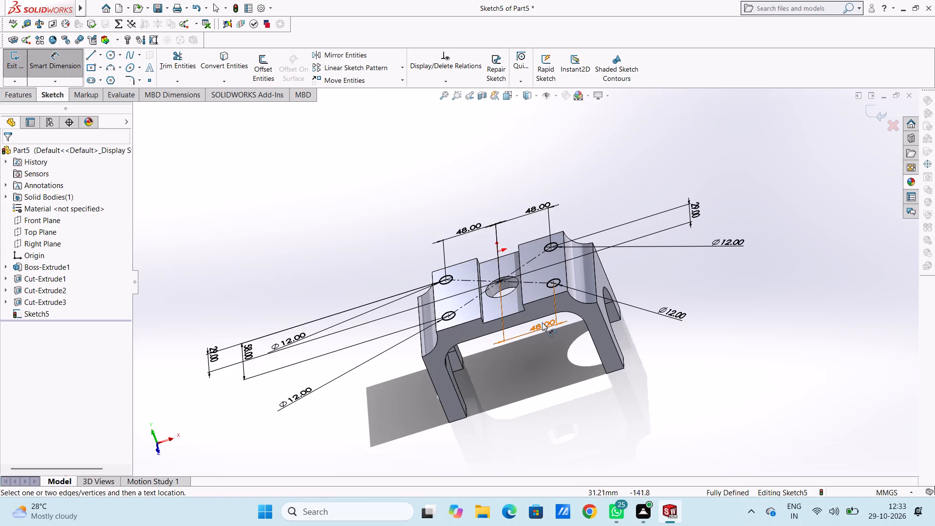
scroll(542, 323, "down", 1)
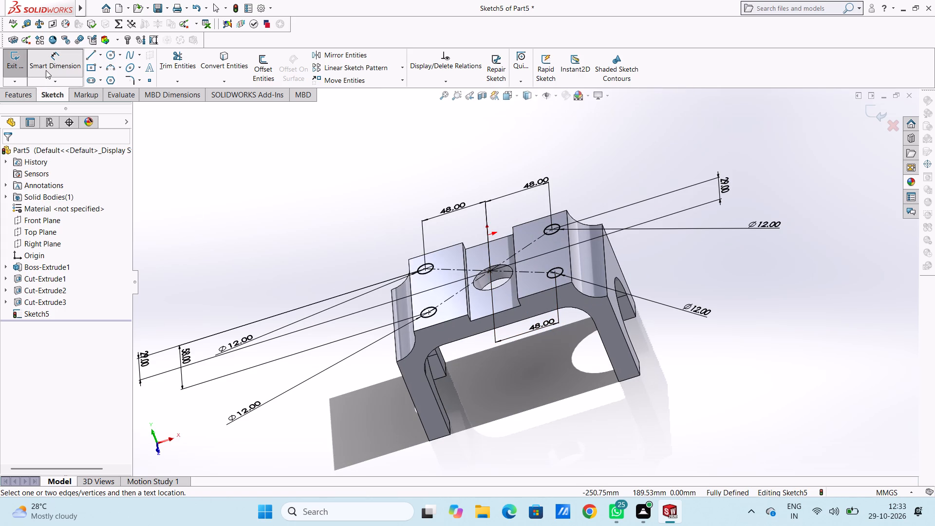
left_click(47, 71)
left_click(27, 95)
left_click(167, 64)
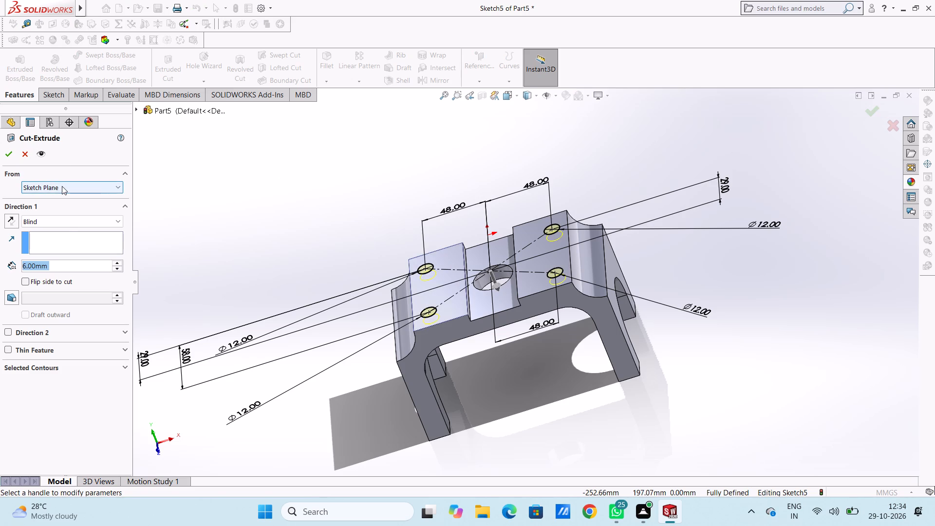
left_click(68, 224)
left_click(62, 240)
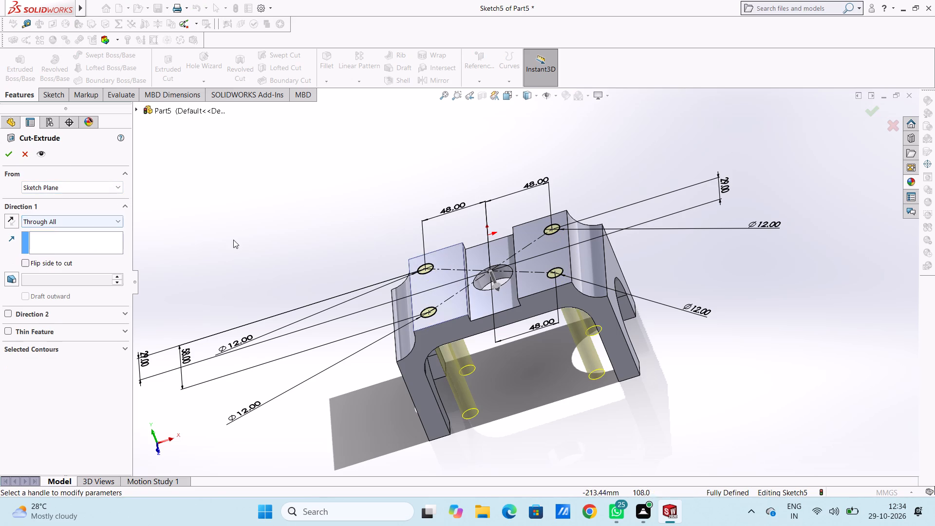
left_click(10, 150)
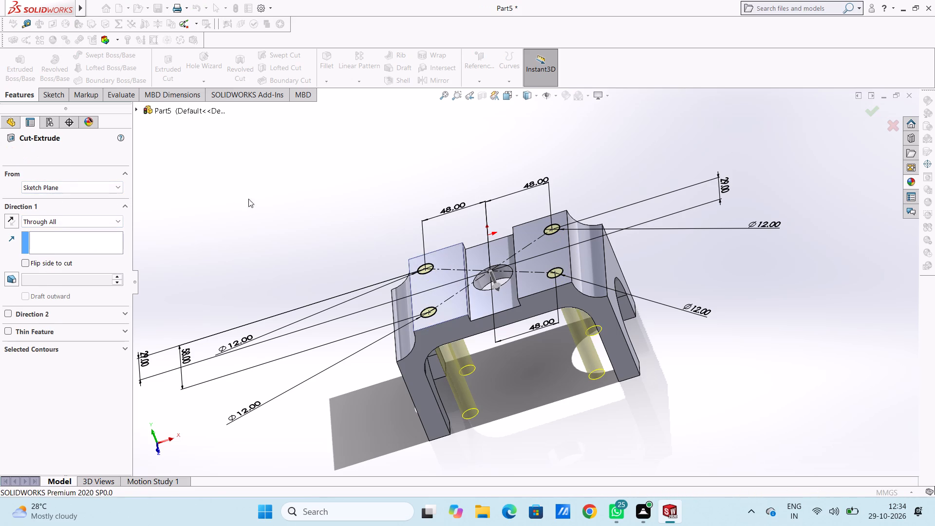
left_click(256, 199)
Sketch a centre rectangle 70 mm wide and 58 mm high on the raised top face, centred on the central hole.
middle_click_drag(296, 244, 362, 319)
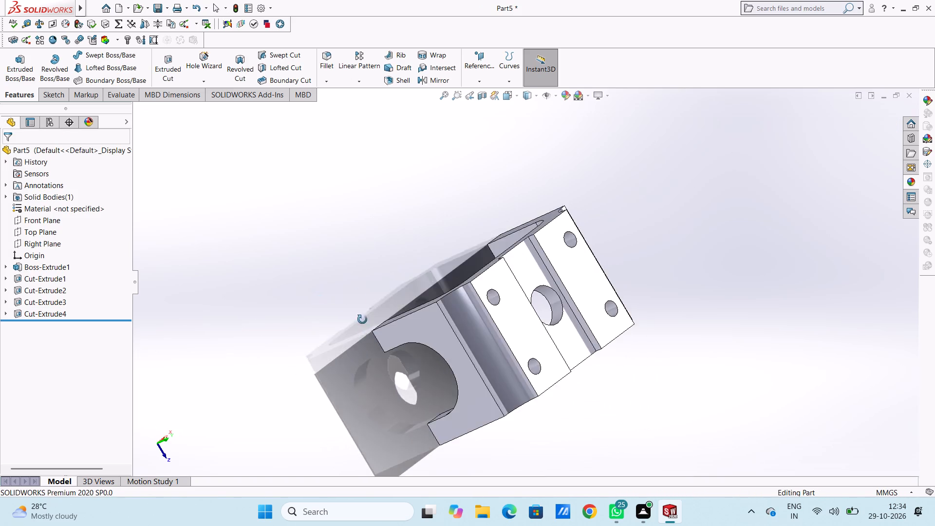
middle_click_drag(362, 319, 299, 256)
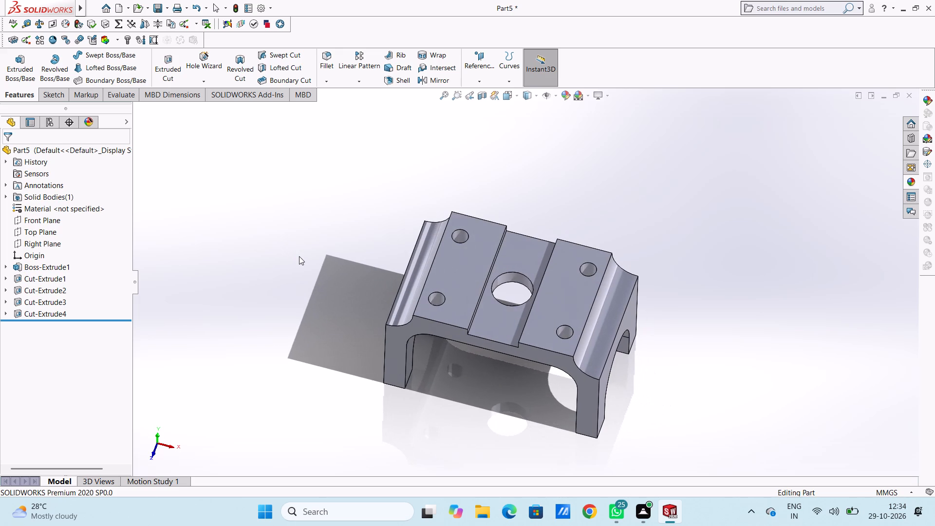
key("ctrl+5")
scroll(434, 252, "up", 4)
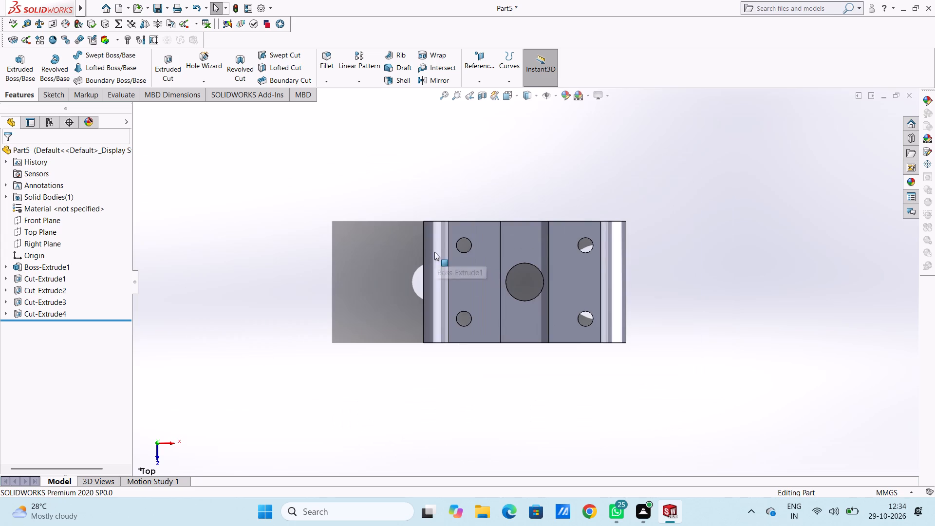
left_click(484, 280)
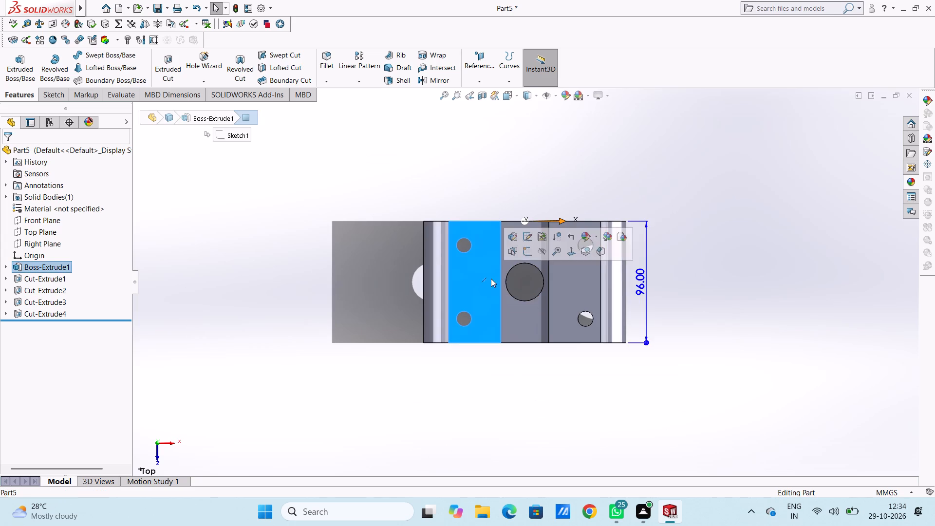
left_click(523, 255)
left_click(501, 173)
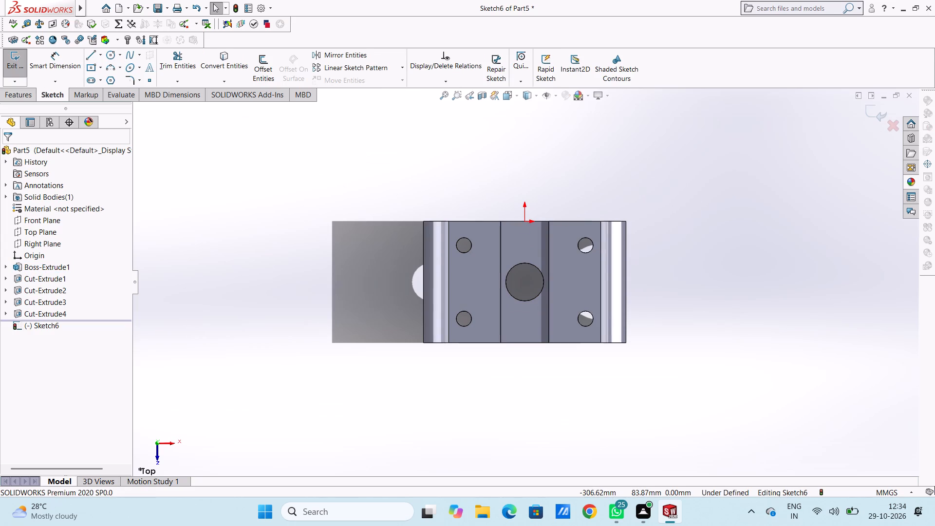
left_click(87, 65)
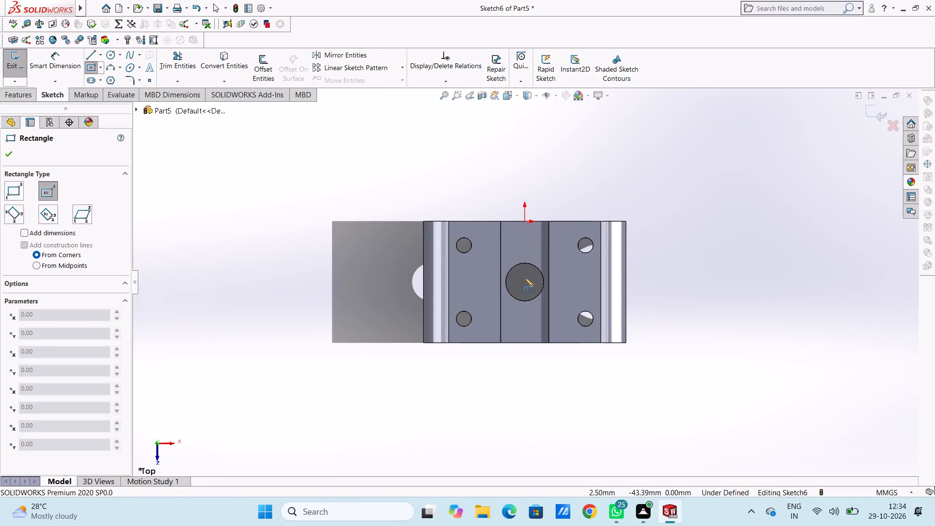
left_click(524, 282)
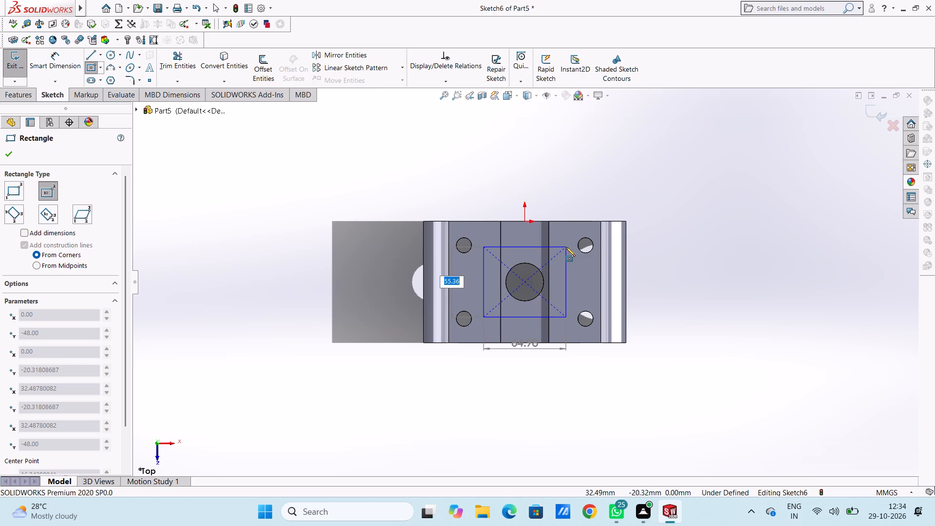
type("58")
key("Return")
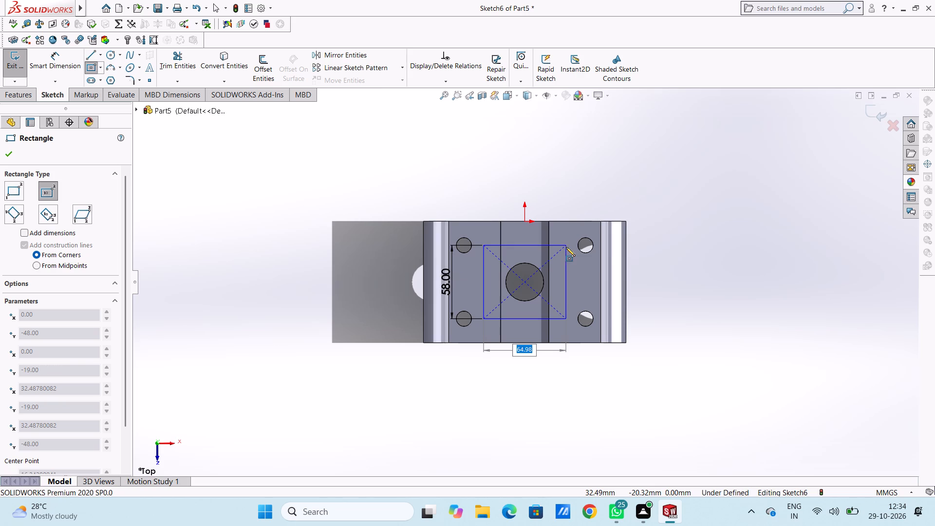
type("70")
key("Return")
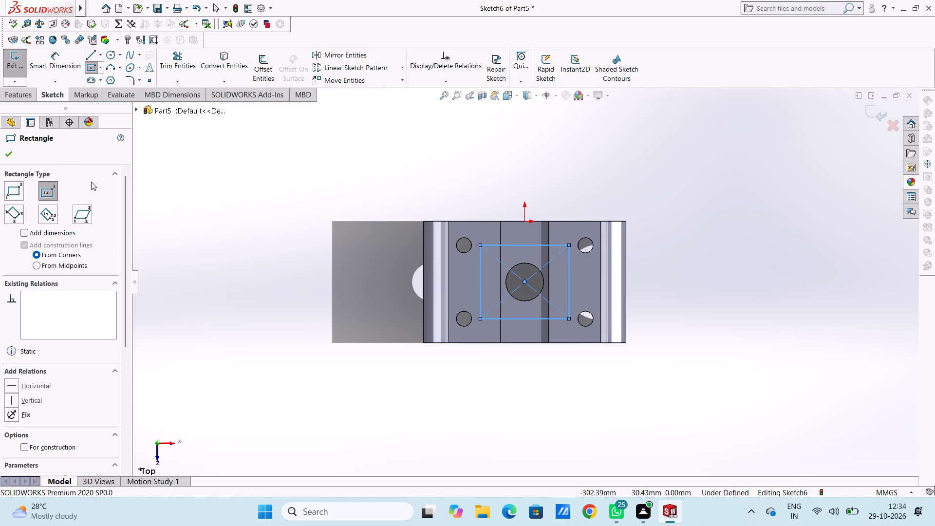
left_click(11, 153)
left_click(293, 209)
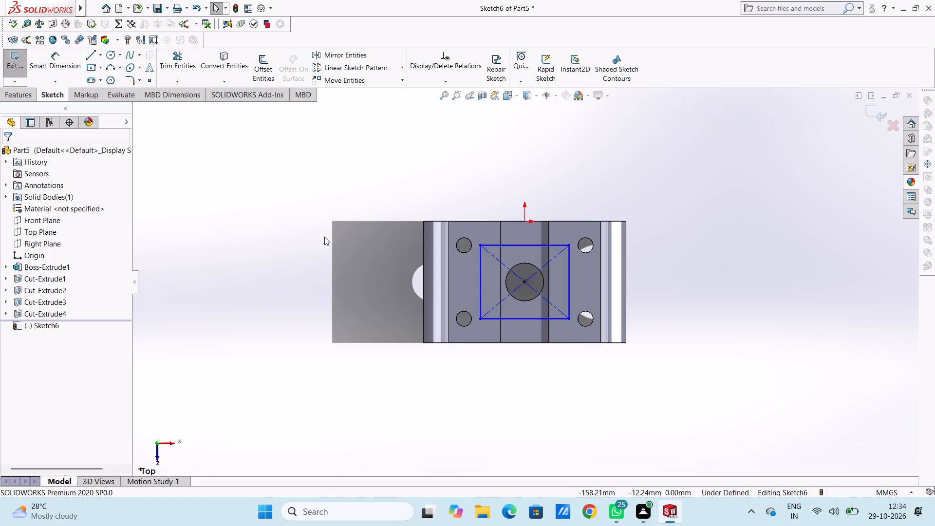
Dimension the rectangle's height and width, accepting the proposed values.
left_click(56, 65)
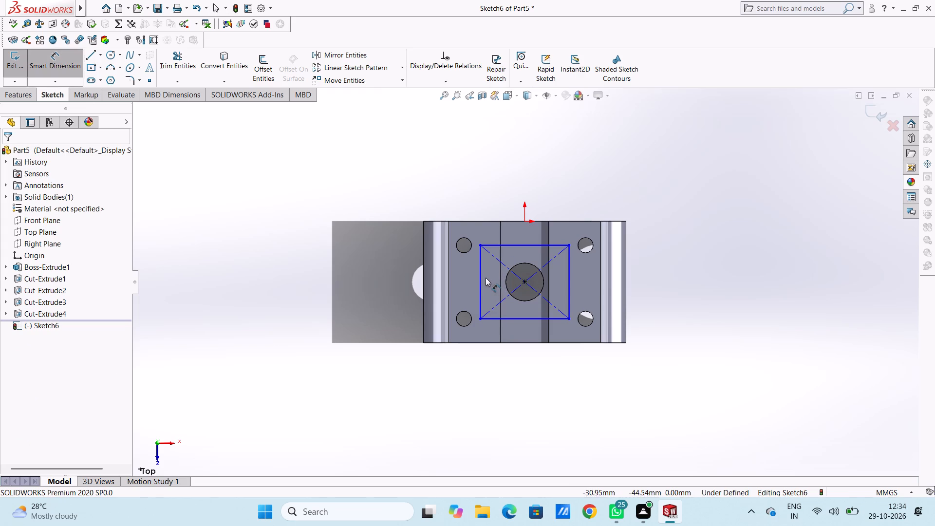
left_click(483, 276)
left_click(277, 270)
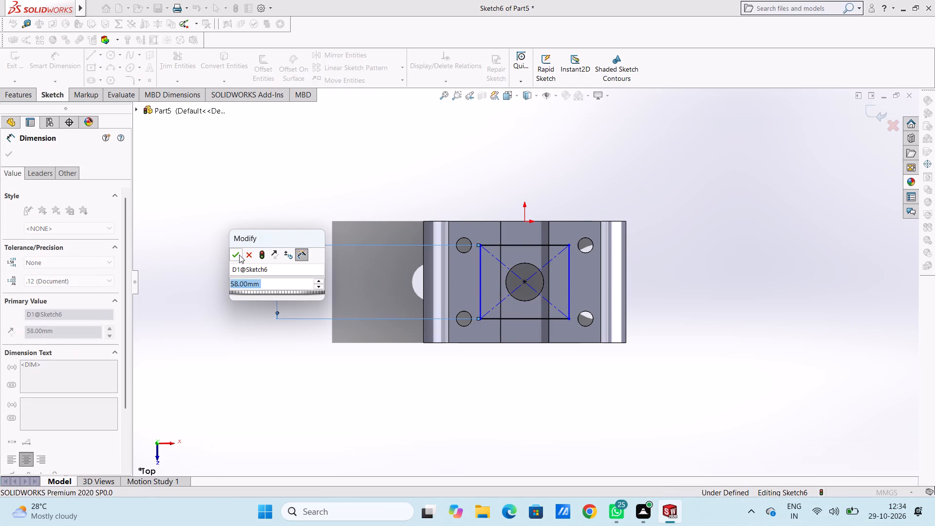
left_click(237, 250)
left_click(230, 235)
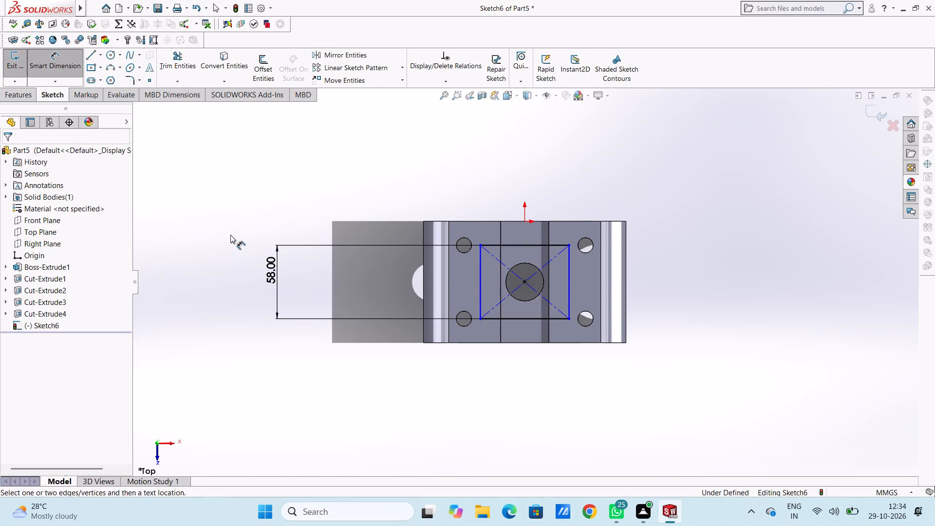
left_click(519, 244)
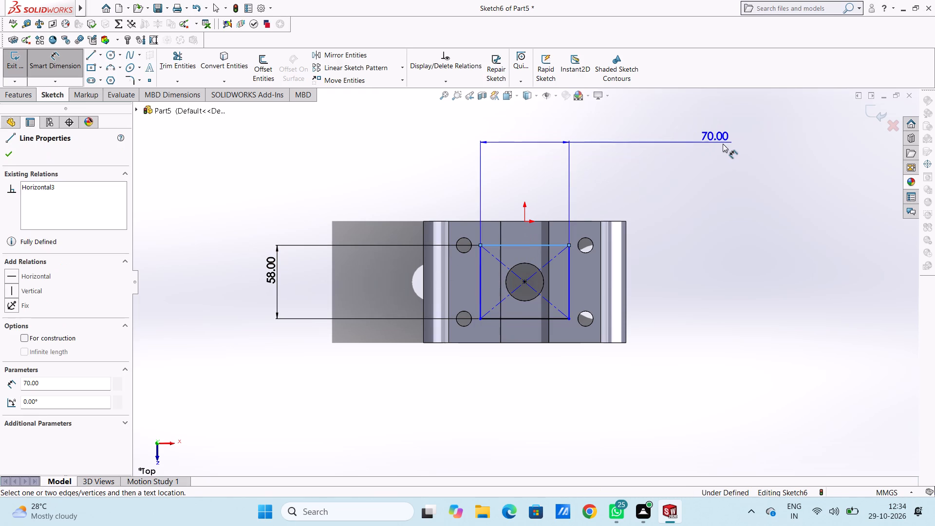
left_click(725, 146)
left_click(683, 127)
left_click(622, 136)
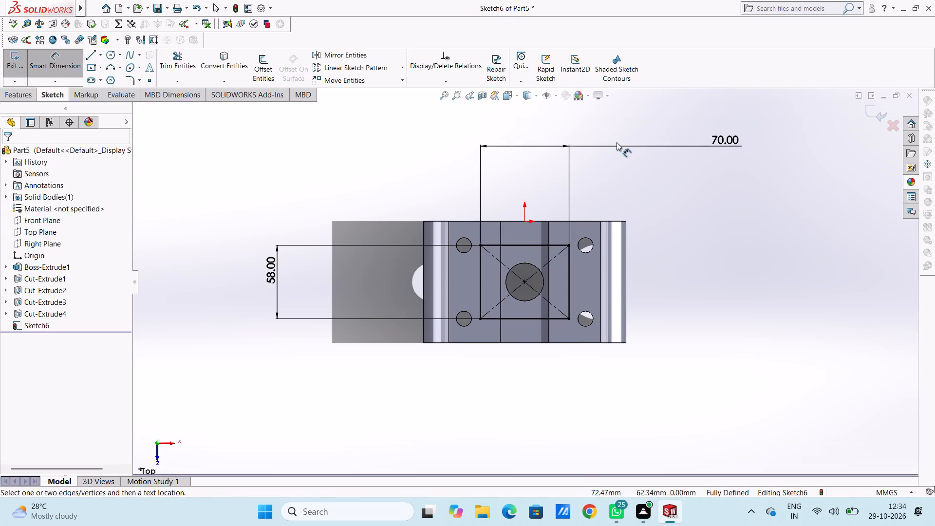
Round all four corners of the 70 x 58 mm rectangle with 6 mm sketch fillets.
left_click(126, 79)
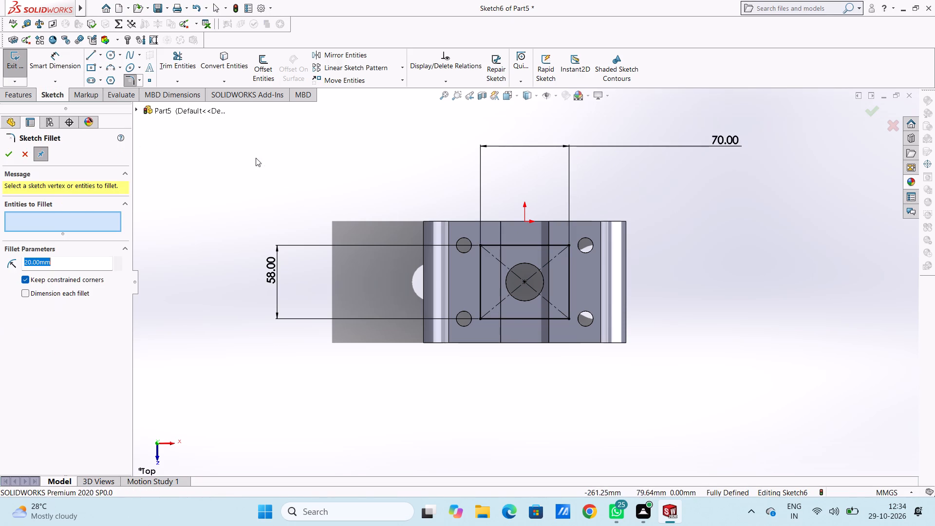
scroll(503, 346, "down", 2)
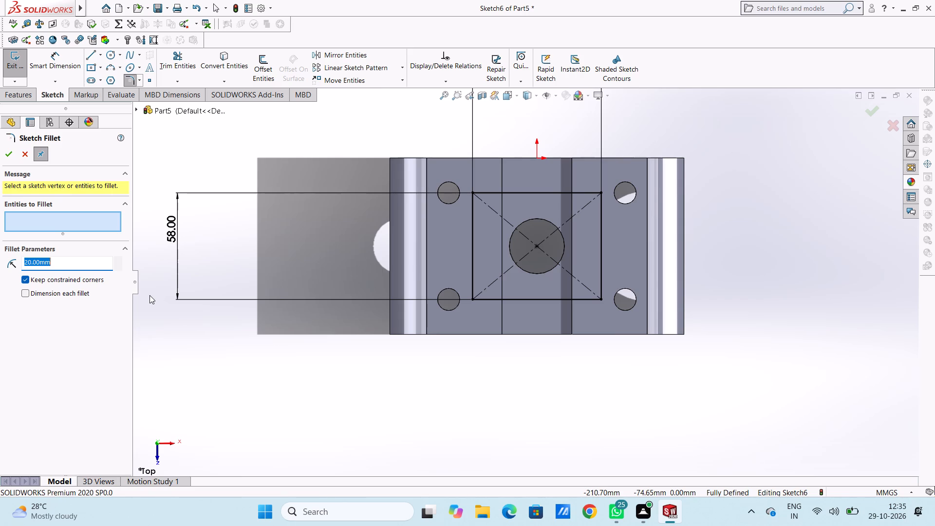
key("6")
key("Return")
left_click(472, 193)
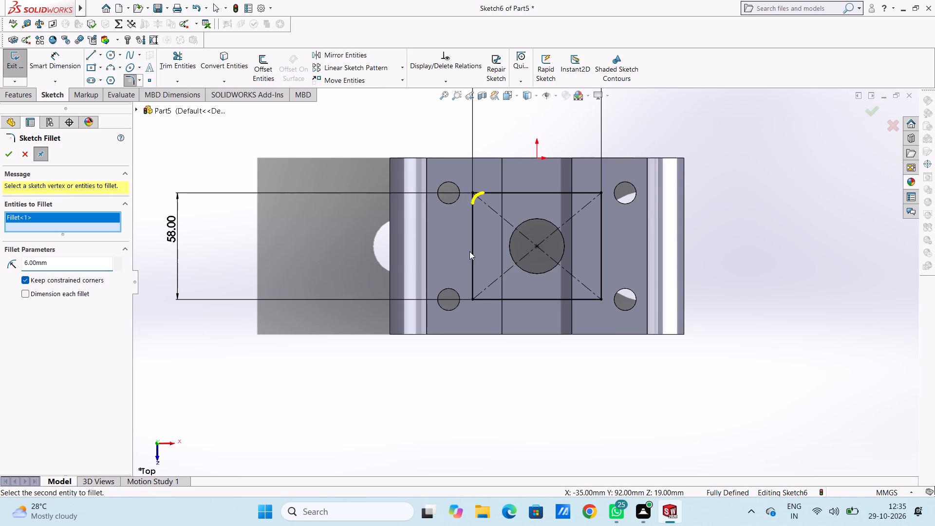
left_click(474, 301)
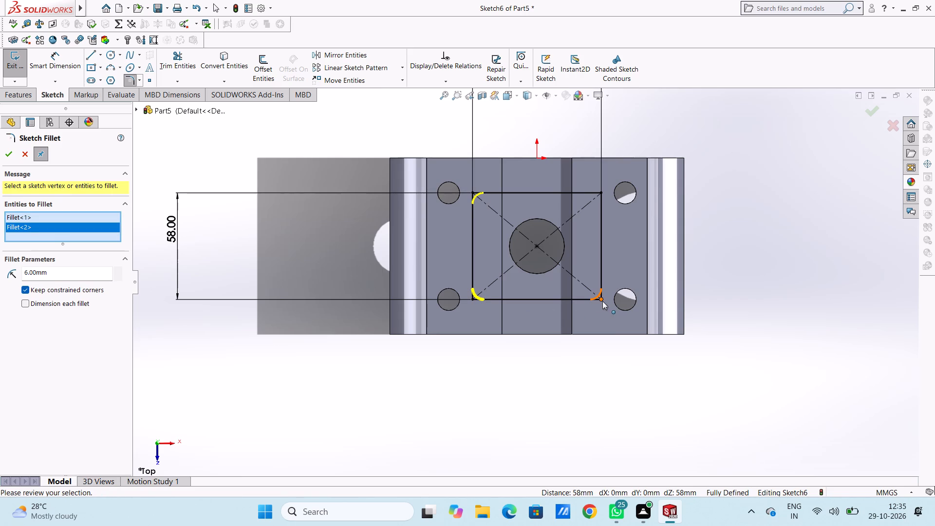
left_click(602, 301)
left_click(603, 191)
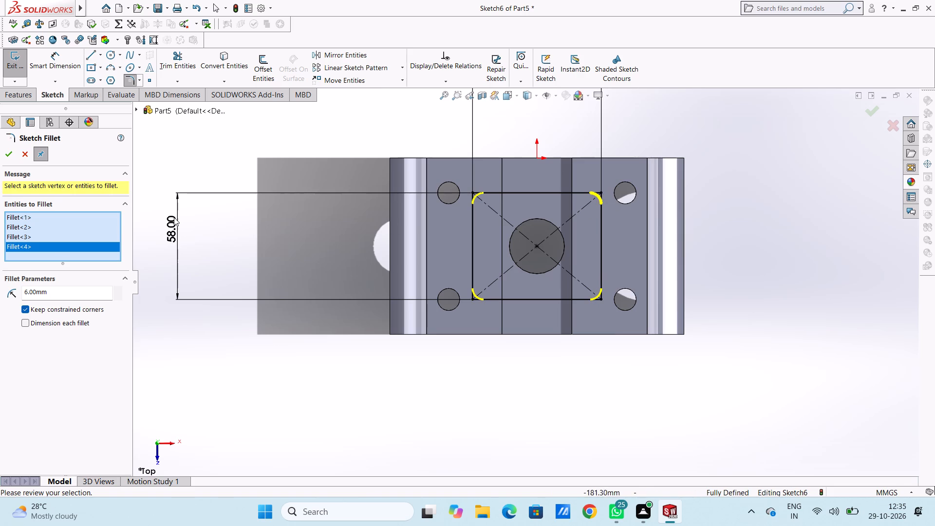
left_click(12, 162)
left_click(4, 154)
left_click(4, 154)
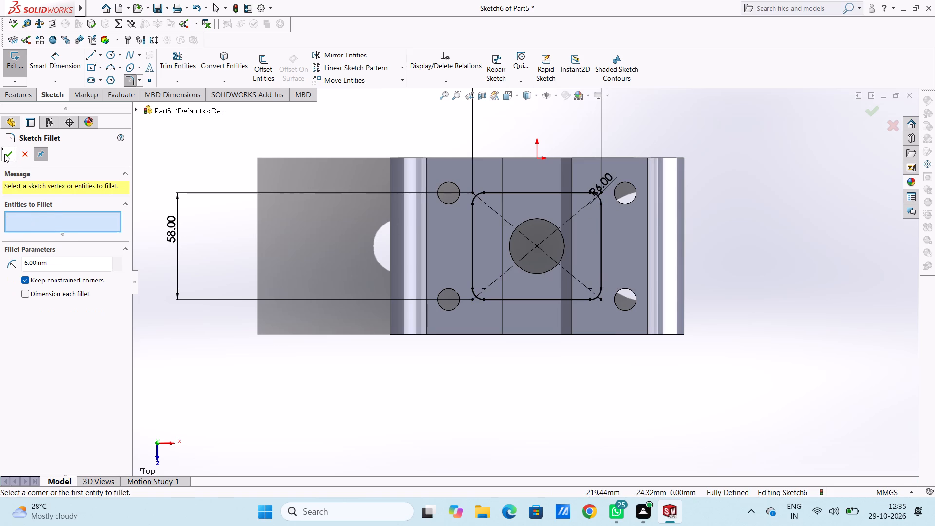
left_click(4, 154)
left_click(260, 140)
Cut-extrude the filleted rectangle to a blind depth of 12 mm to form a pocket in the top.
scroll(278, 239, "up", 3)
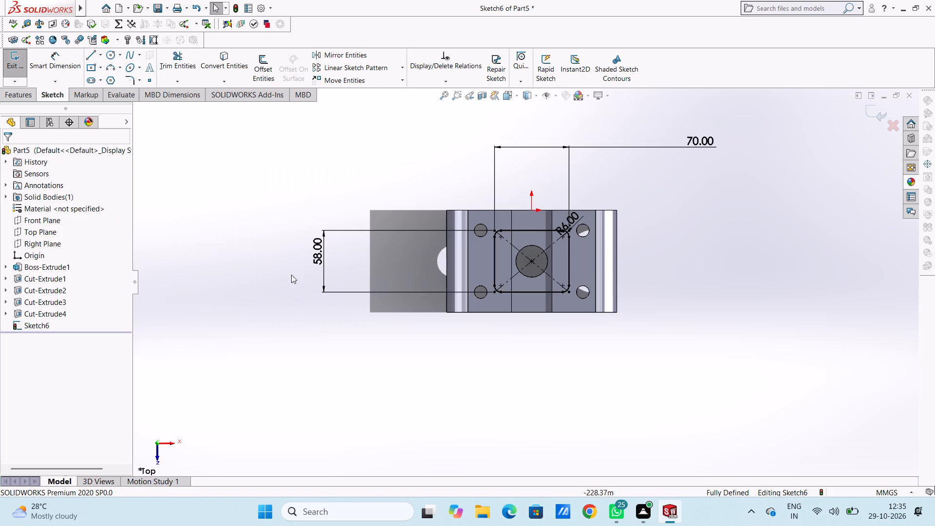
middle_click_drag(318, 362, 312, 211)
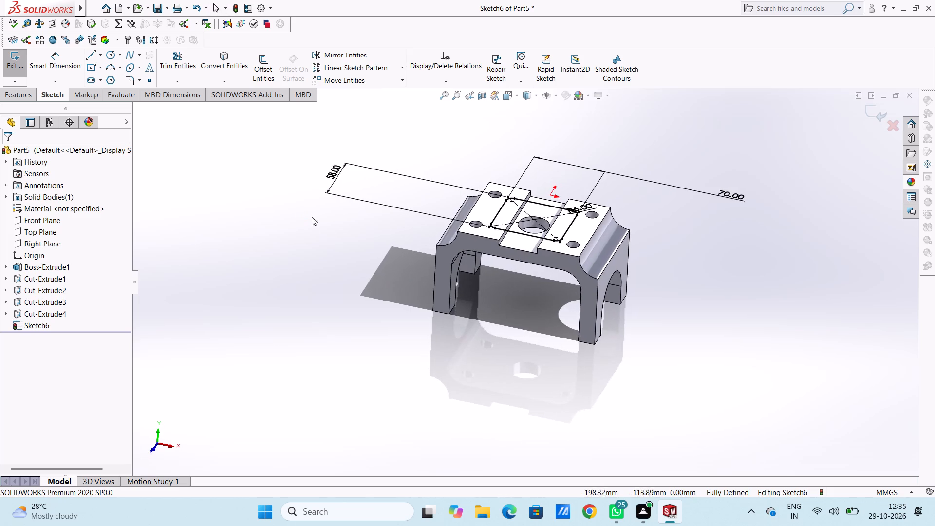
middle_click_drag(300, 267, 279, 236)
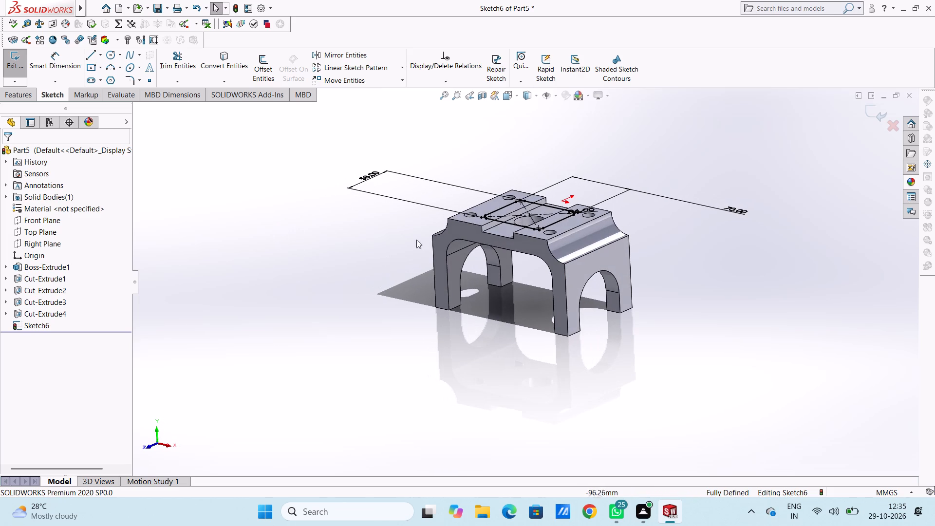
scroll(592, 208, "down", 1)
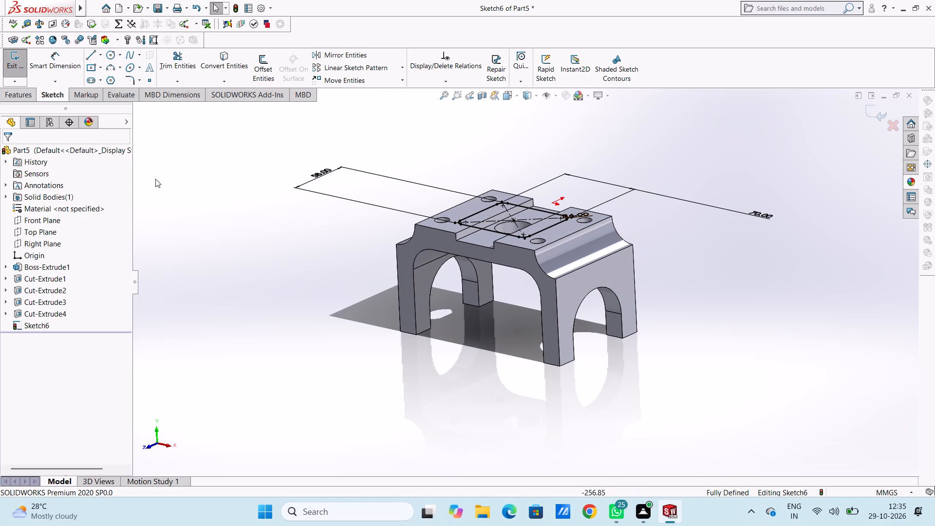
left_click(27, 98)
left_click(169, 64)
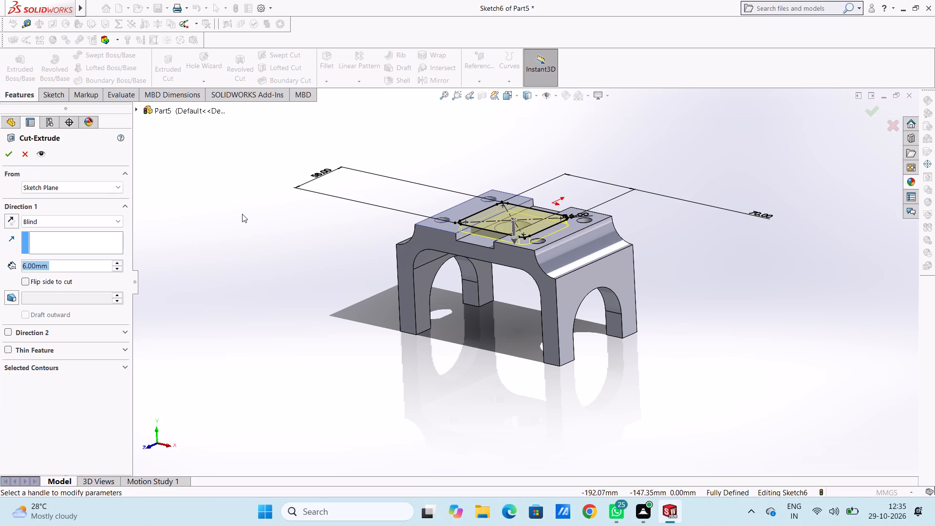
type("12")
key("Return")
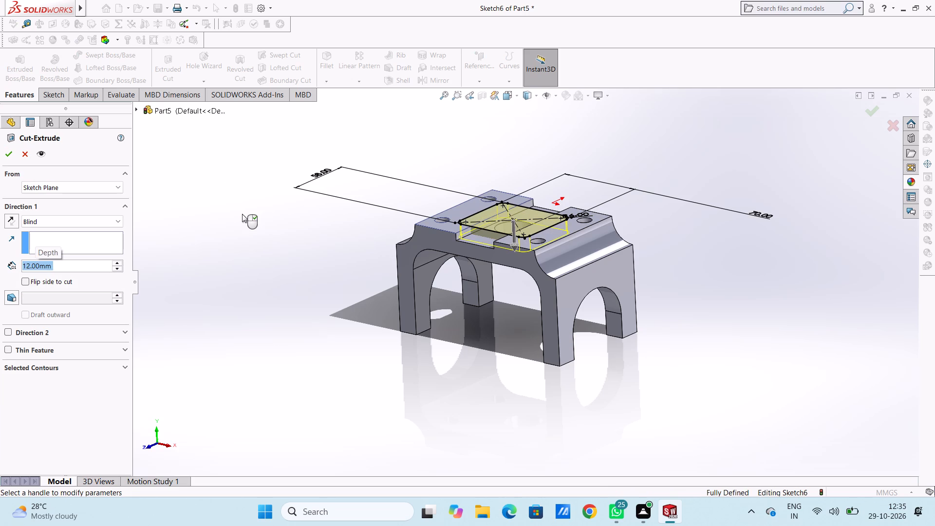
left_click(11, 154)
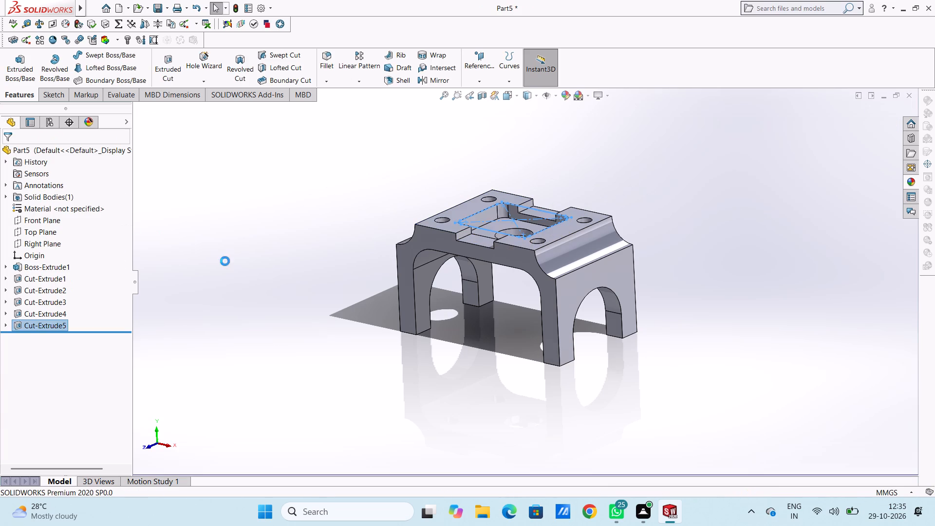
left_click(225, 261)
Examine the part with its new top pocket from several angles and in isometric view.
middle_click_drag(259, 248, 255, 280)
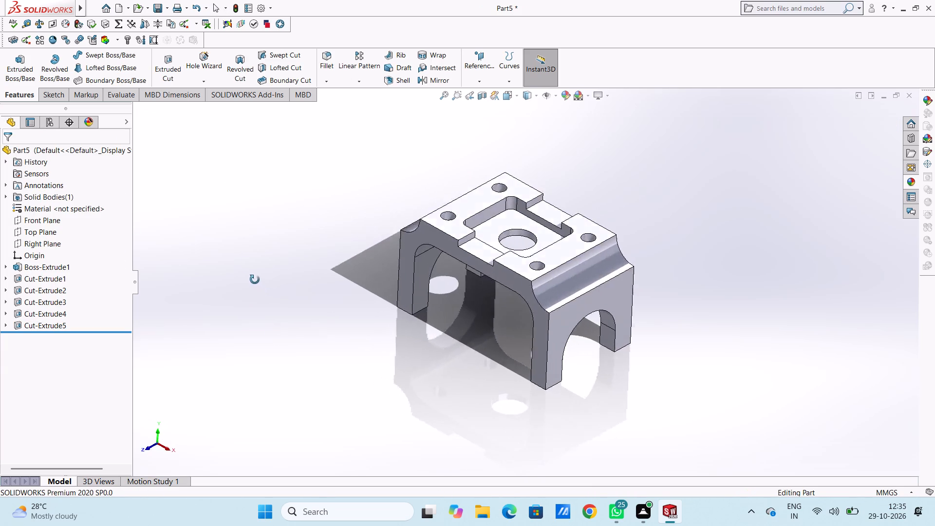
middle_click_drag(255, 280, 255, 336)
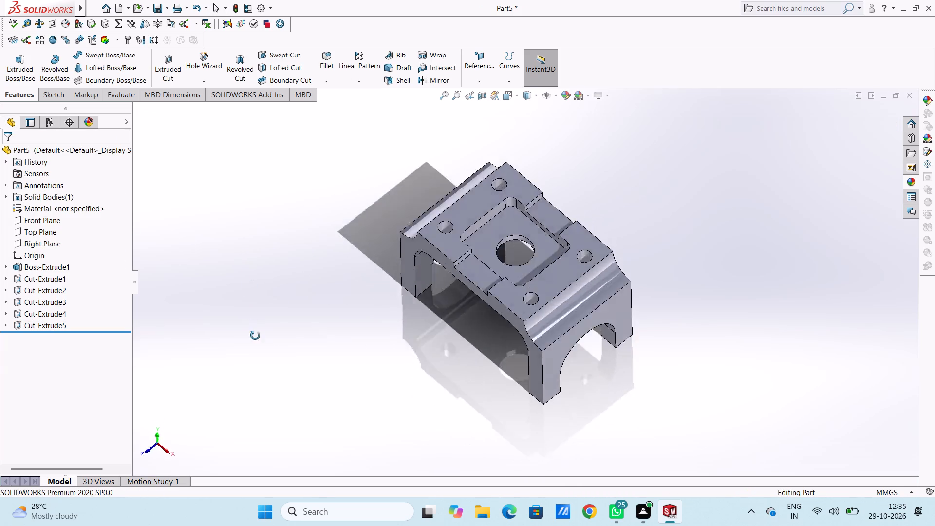
middle_click_drag(255, 336, 255, 268)
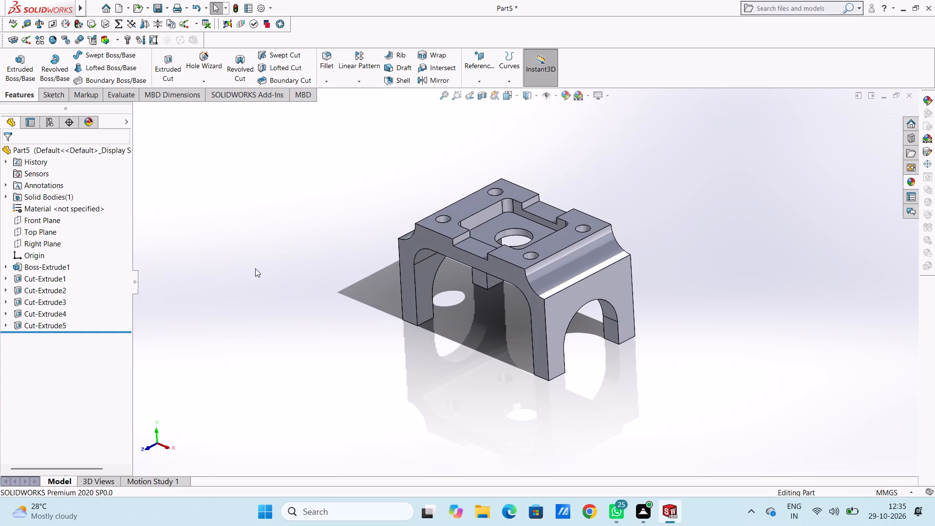
key("Escape")
key("Escape")
key("ctrl+7")
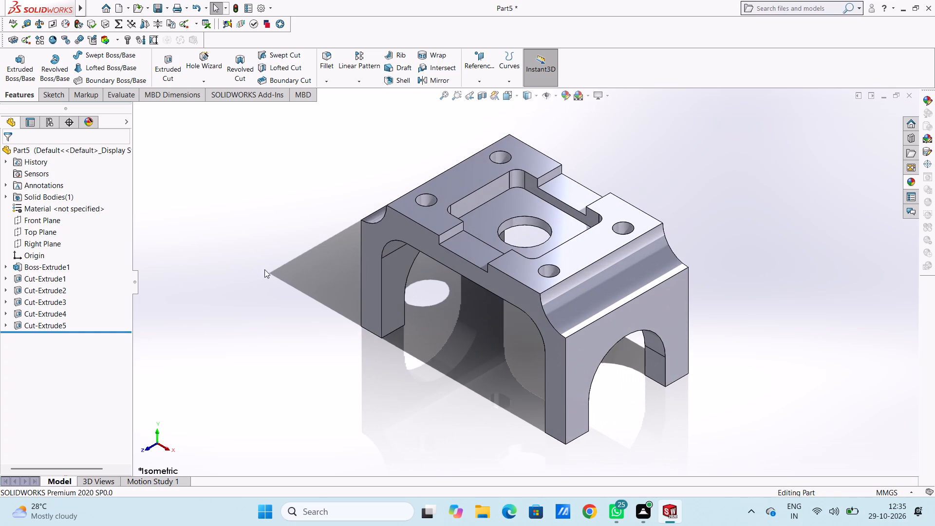
scroll(533, 350, "up", 5)
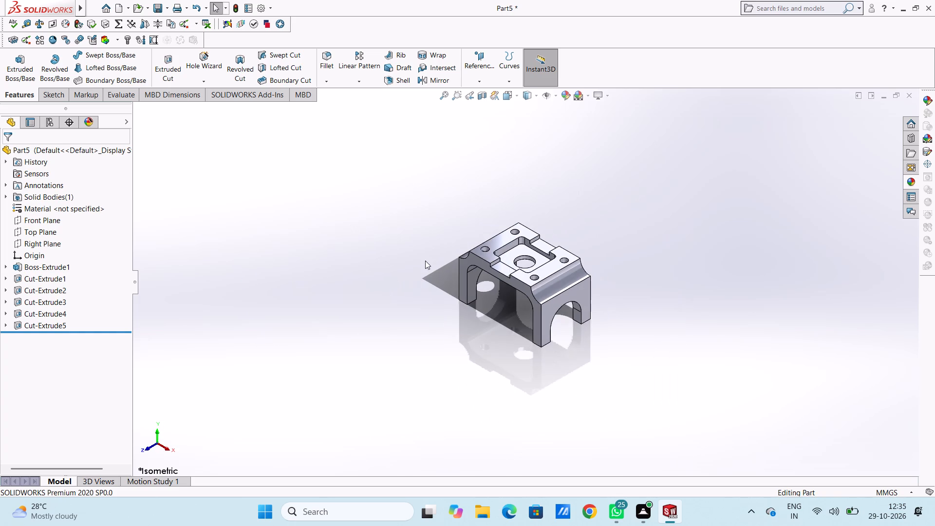
scroll(563, 240, "down", 2)
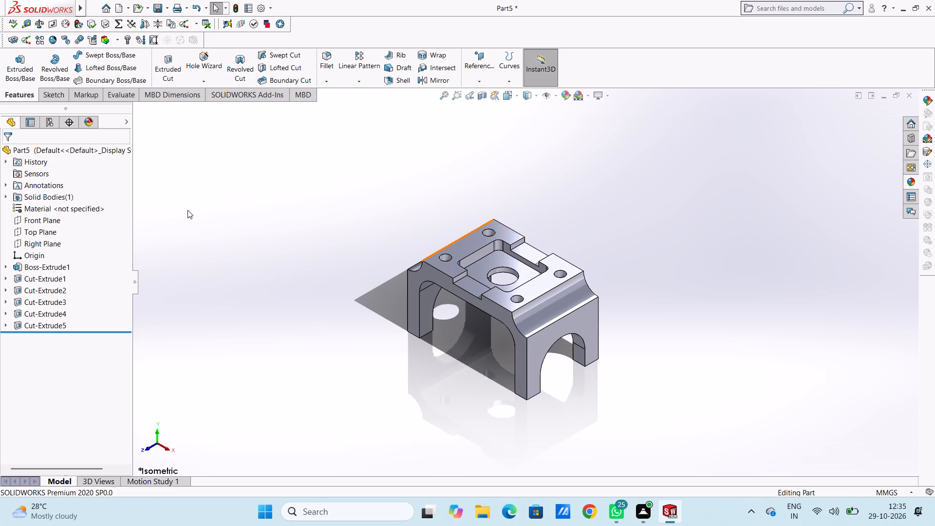
key("Escape")
key("Escape")
Open the colour appearance settings for the whole part.
left_click(564, 95)
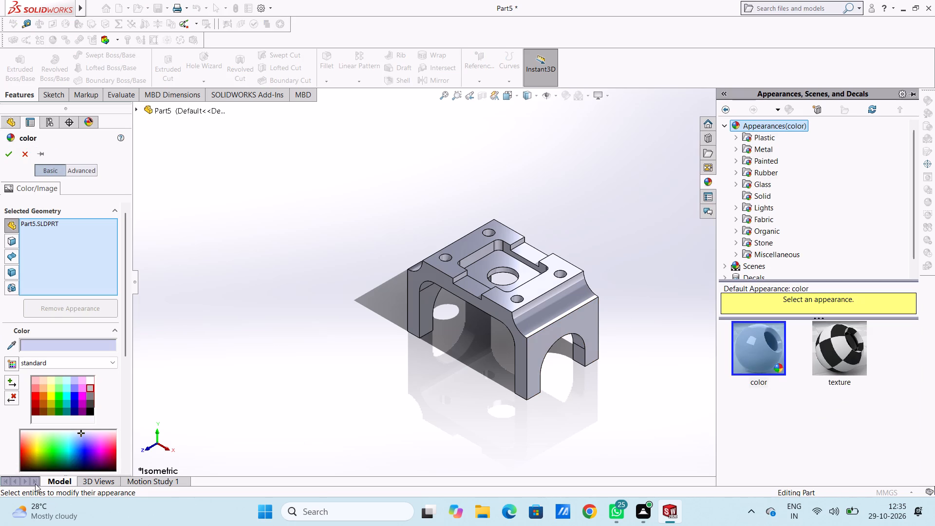
scroll(98, 415, "down", 2)
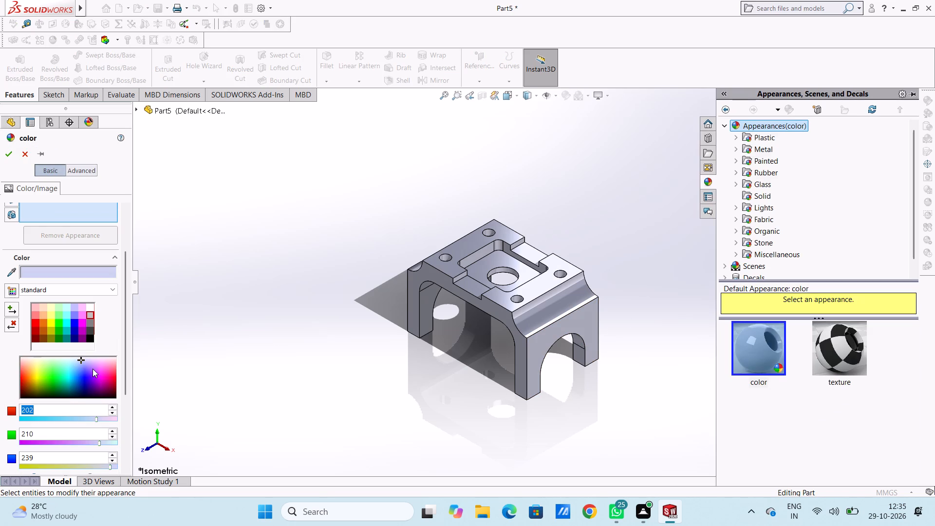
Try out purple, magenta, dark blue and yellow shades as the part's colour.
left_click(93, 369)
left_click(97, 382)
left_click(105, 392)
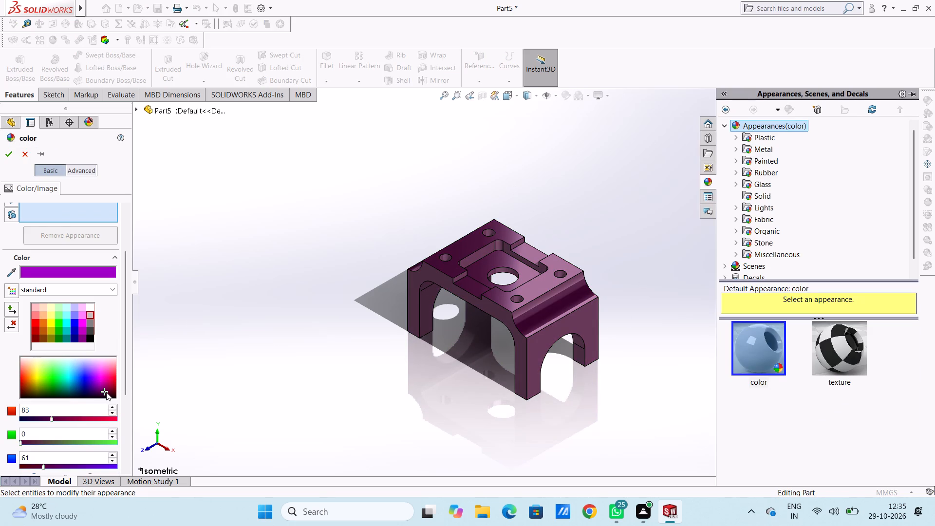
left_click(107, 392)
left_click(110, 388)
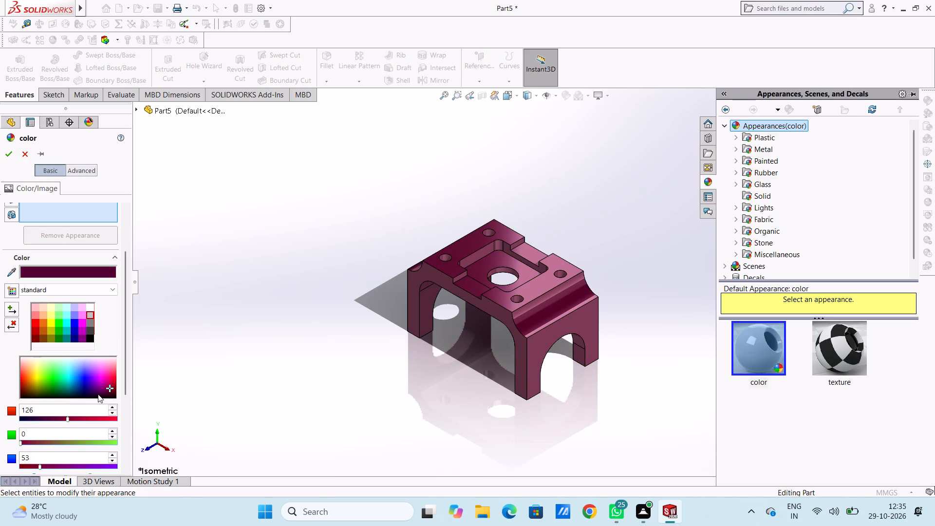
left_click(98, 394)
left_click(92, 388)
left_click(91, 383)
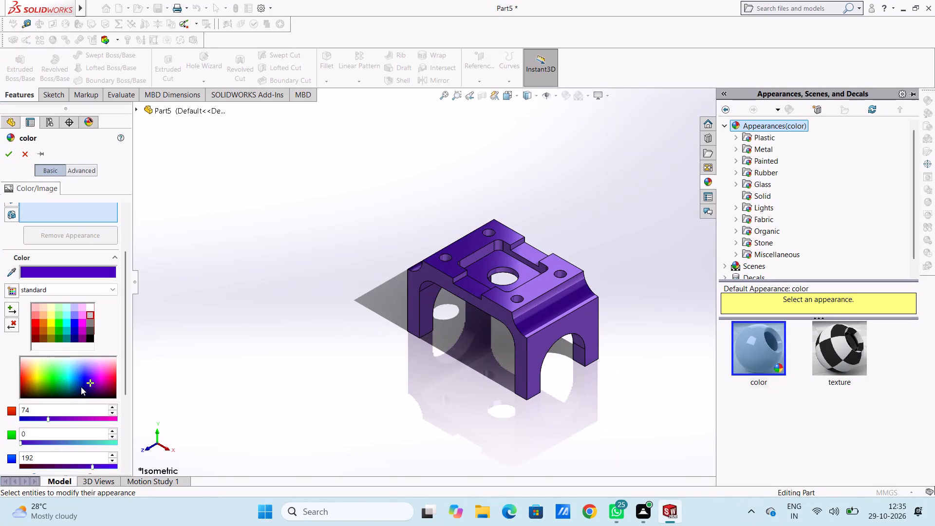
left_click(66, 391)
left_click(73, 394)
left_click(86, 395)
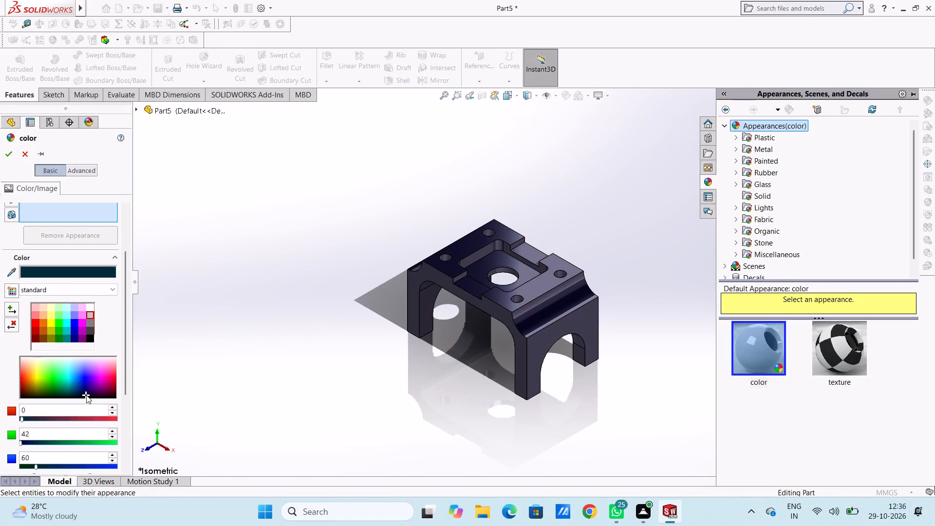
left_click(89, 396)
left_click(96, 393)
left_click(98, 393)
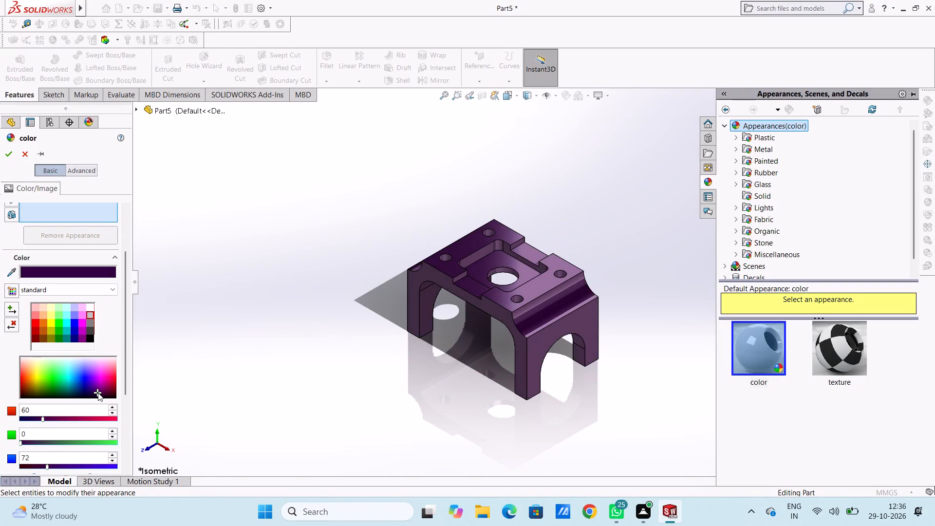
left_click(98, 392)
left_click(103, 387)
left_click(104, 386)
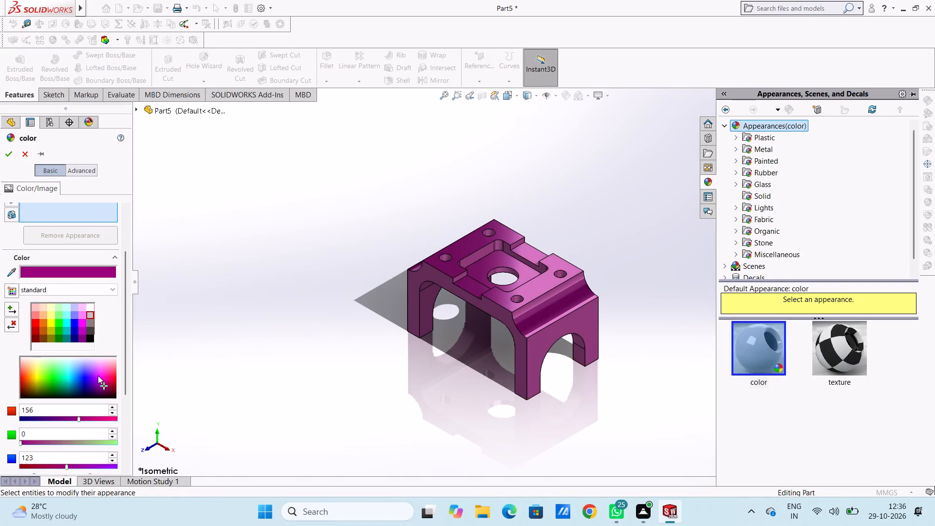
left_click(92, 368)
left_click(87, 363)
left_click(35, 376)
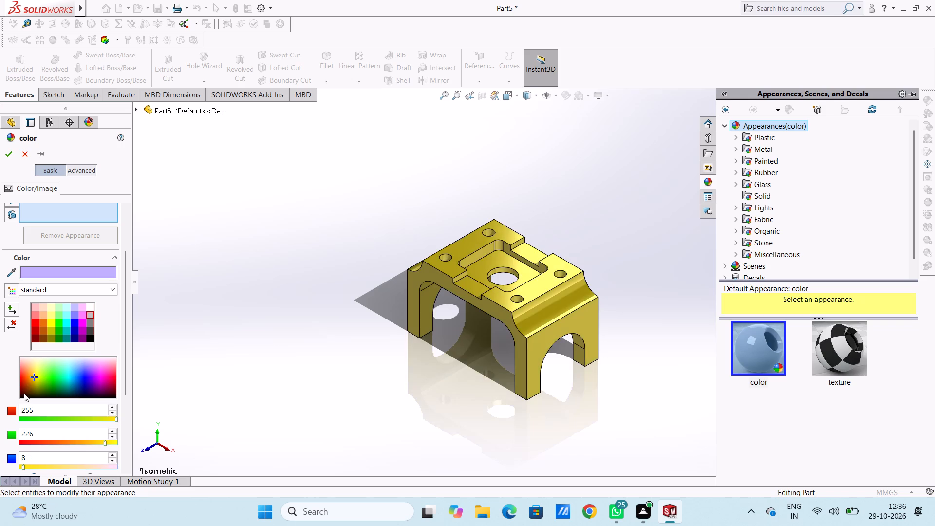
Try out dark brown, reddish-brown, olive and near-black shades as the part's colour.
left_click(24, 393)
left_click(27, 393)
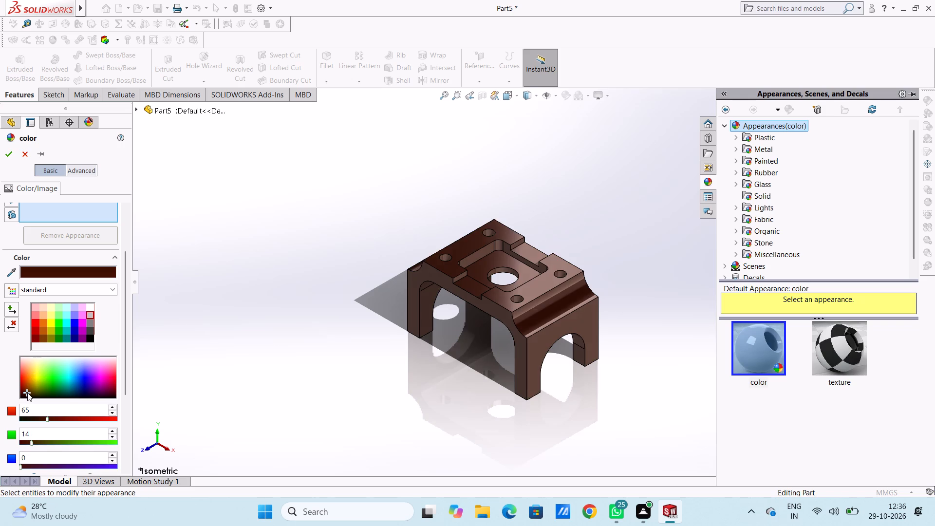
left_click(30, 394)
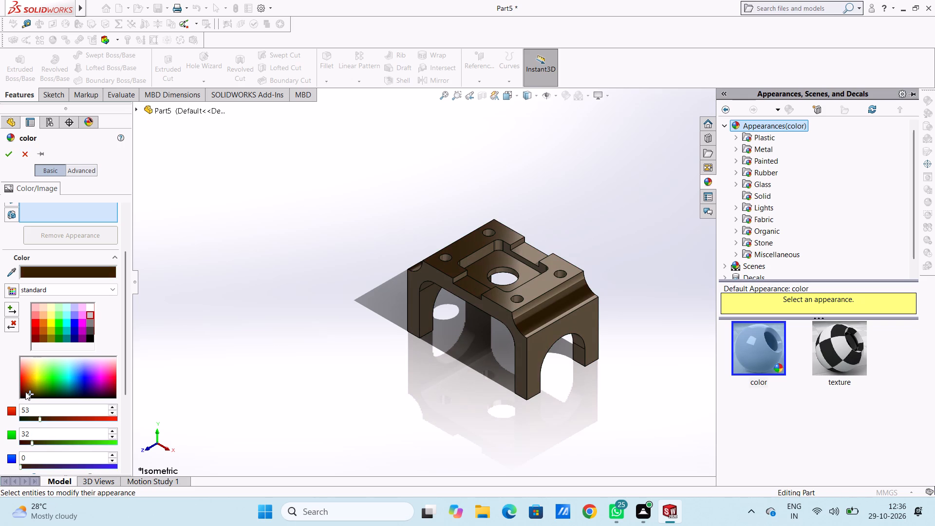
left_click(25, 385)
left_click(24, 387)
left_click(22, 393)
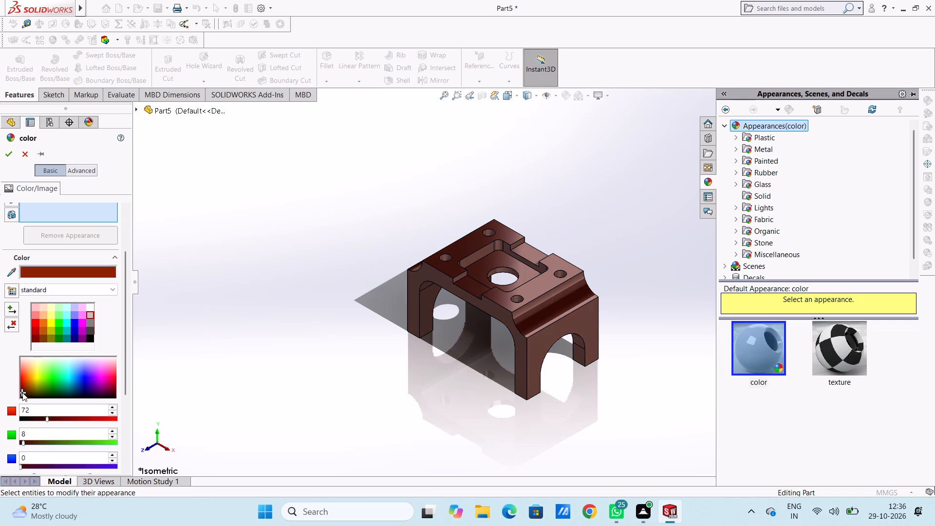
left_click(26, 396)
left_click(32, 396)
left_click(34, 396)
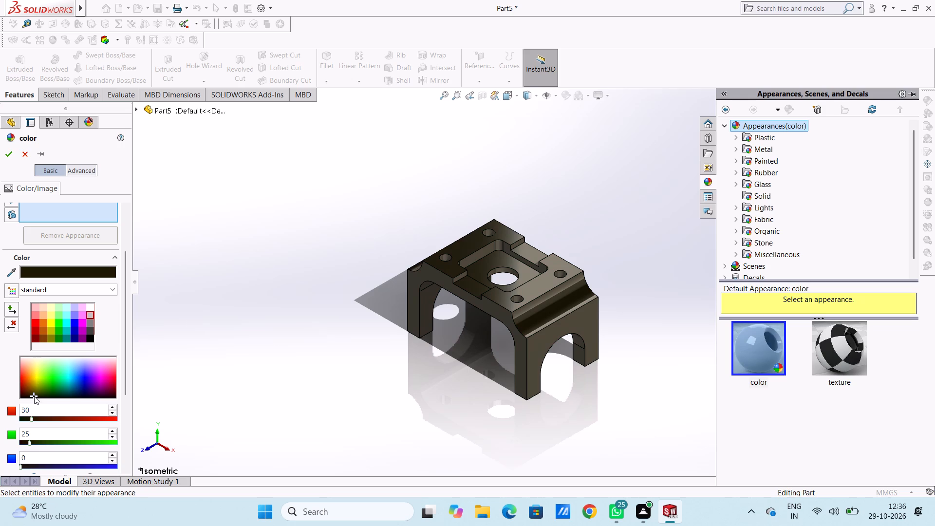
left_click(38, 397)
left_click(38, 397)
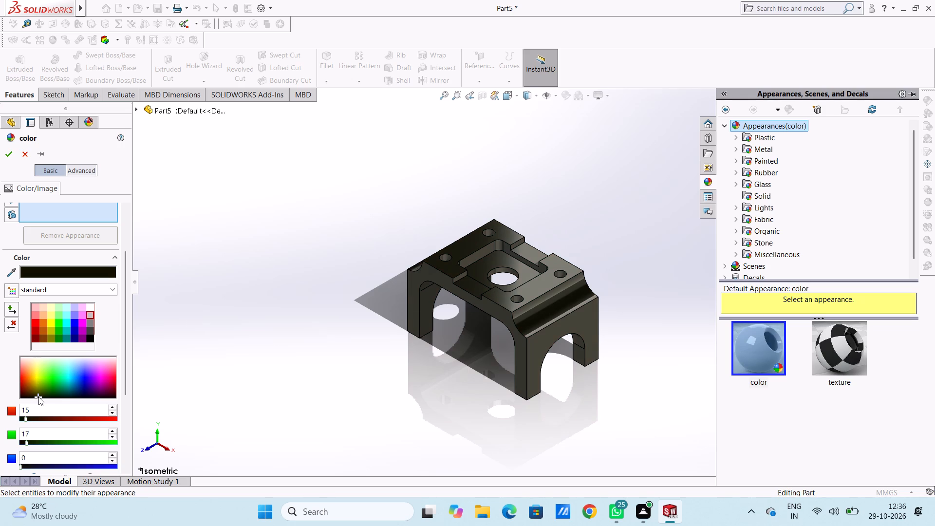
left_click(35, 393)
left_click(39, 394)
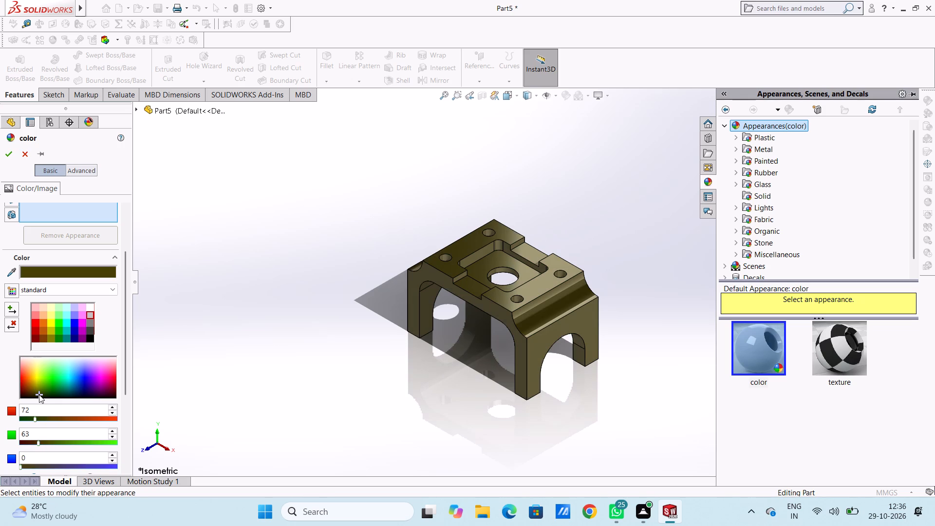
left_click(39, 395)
Set the part's colour to a dark red-brown with red 50, green 5 and blue 0, and accept it.
left_click(38, 399)
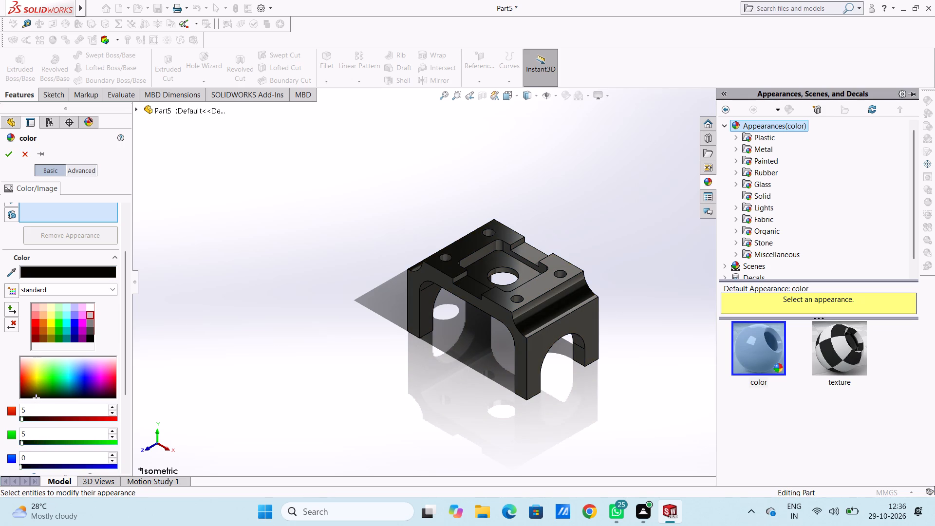
left_click(39, 418)
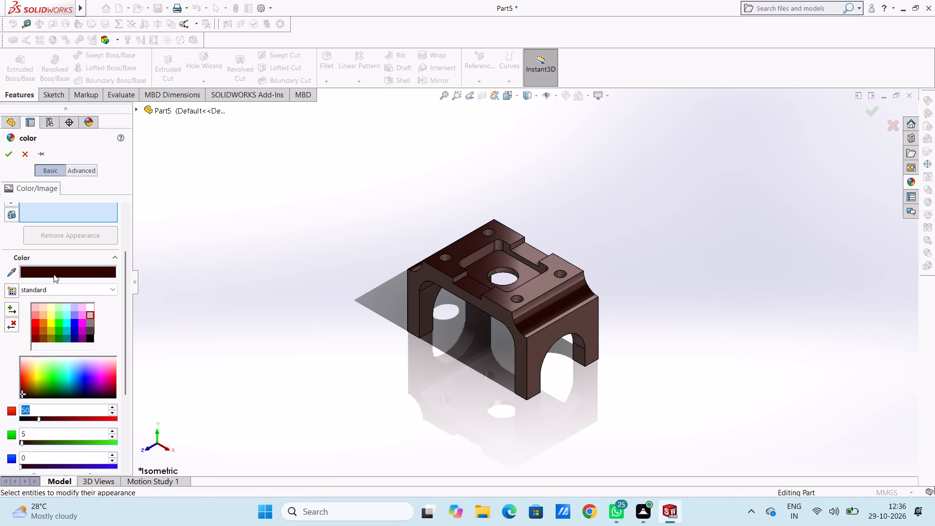
left_click(10, 155)
Apply the chromium plate metal appearance to the cut feature that forms the four small corner holes in the top.
scroll(511, 378, "down", 1)
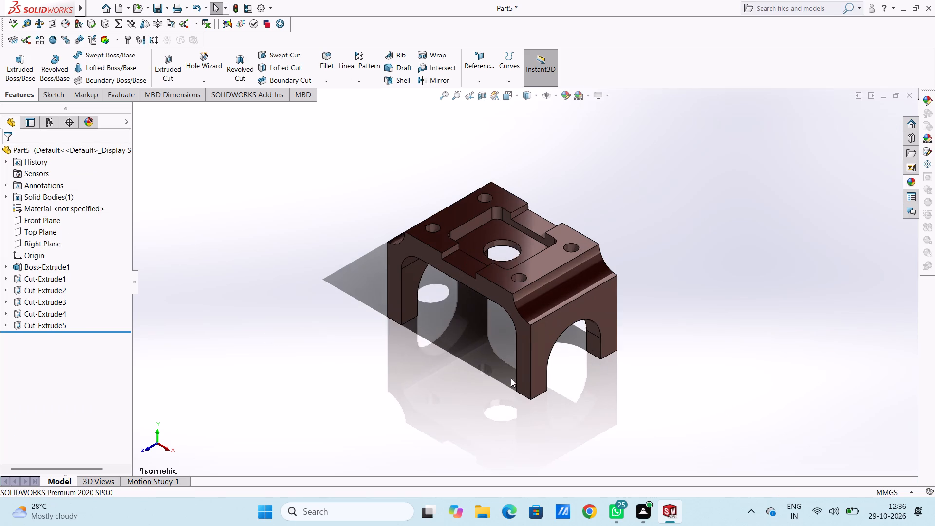
scroll(511, 378, "down", 1)
middle_click_drag(467, 335, 500, 315)
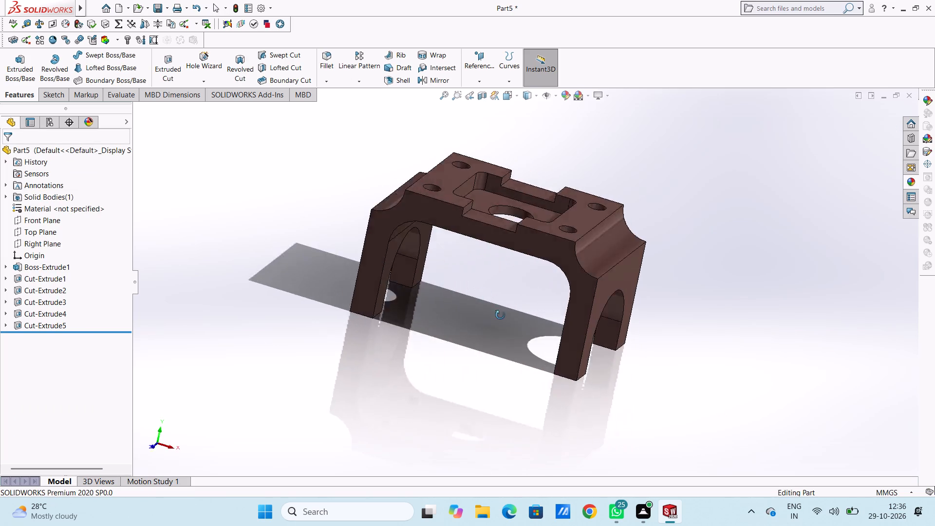
middle_click_drag(500, 315, 480, 337)
middle_click_drag(495, 288, 492, 268)
middle_click_drag(487, 257, 461, 248)
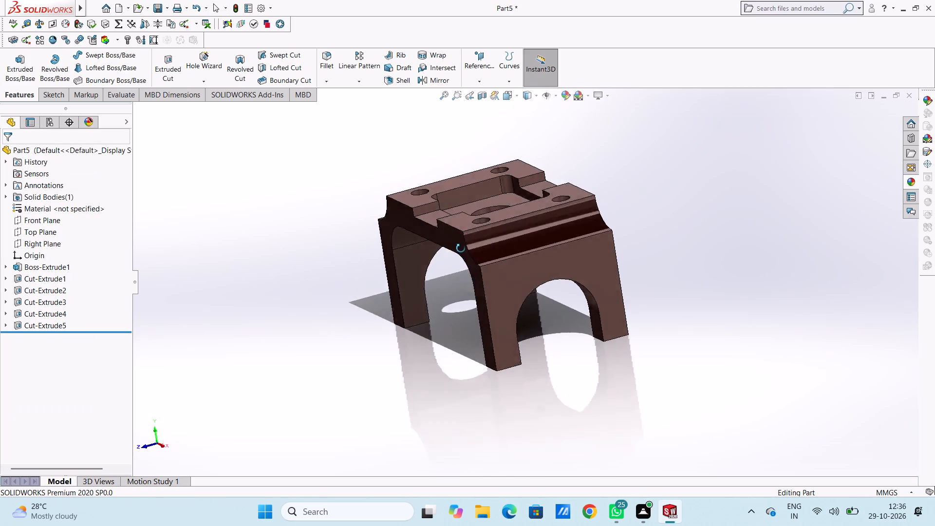
middle_click_drag(461, 248, 493, 309)
scroll(494, 229, "down", 4)
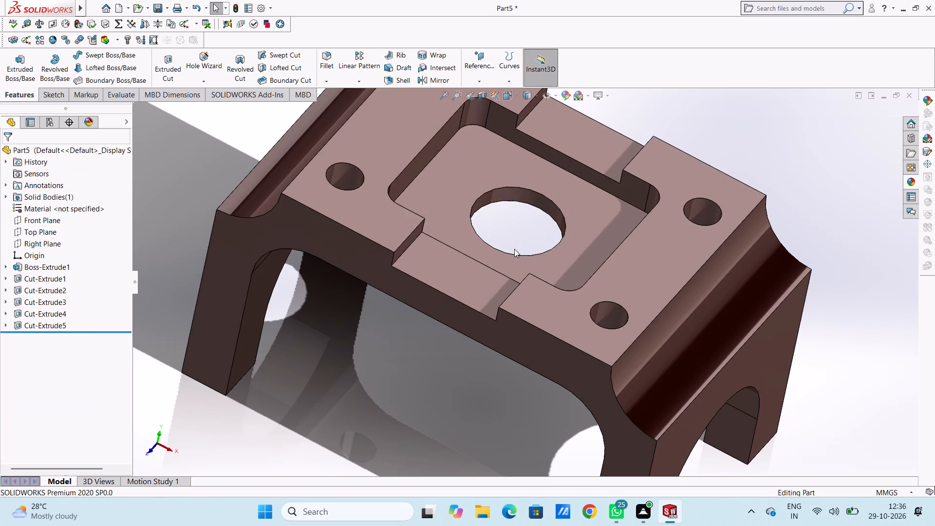
left_click(906, 182)
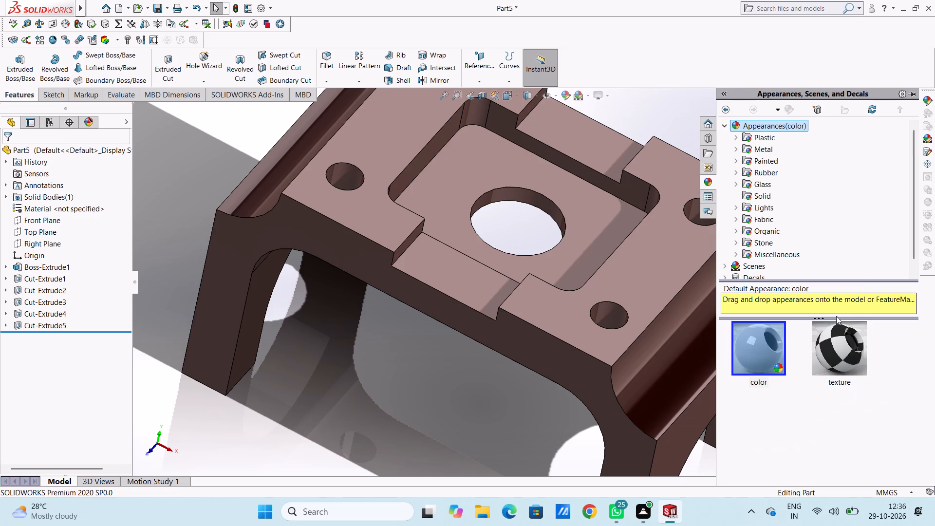
left_click(755, 148)
left_click_drag(843, 358, 610, 326)
left_click(621, 325)
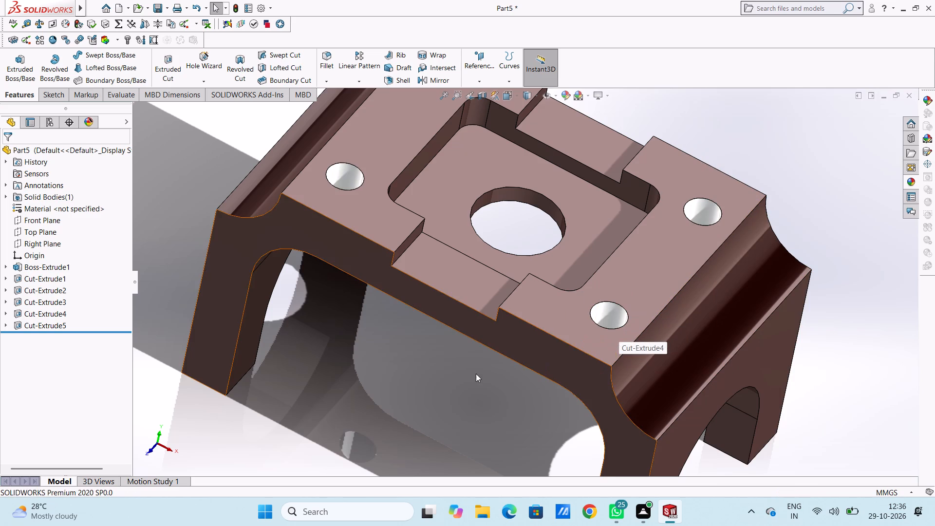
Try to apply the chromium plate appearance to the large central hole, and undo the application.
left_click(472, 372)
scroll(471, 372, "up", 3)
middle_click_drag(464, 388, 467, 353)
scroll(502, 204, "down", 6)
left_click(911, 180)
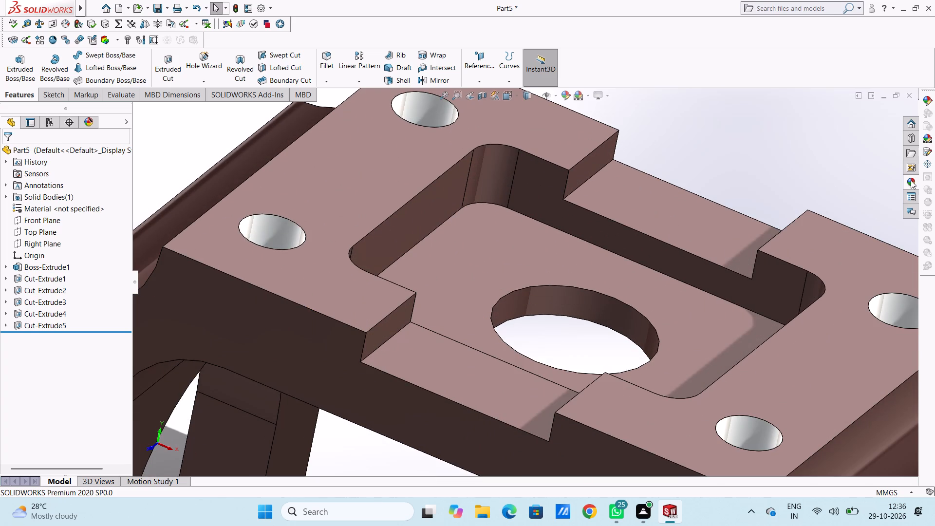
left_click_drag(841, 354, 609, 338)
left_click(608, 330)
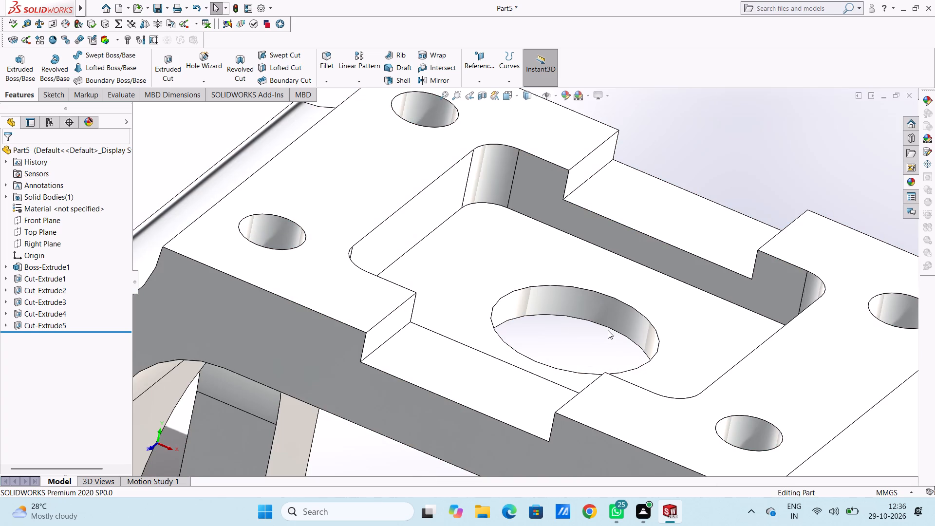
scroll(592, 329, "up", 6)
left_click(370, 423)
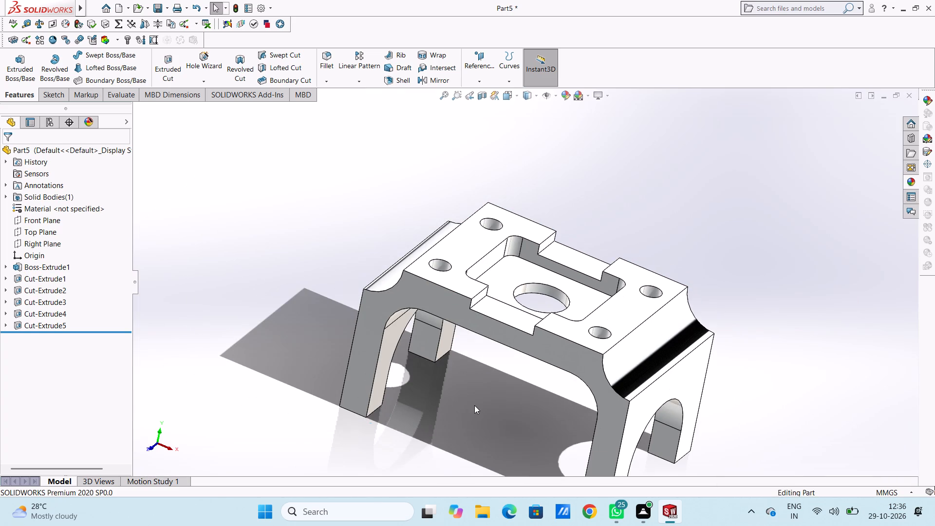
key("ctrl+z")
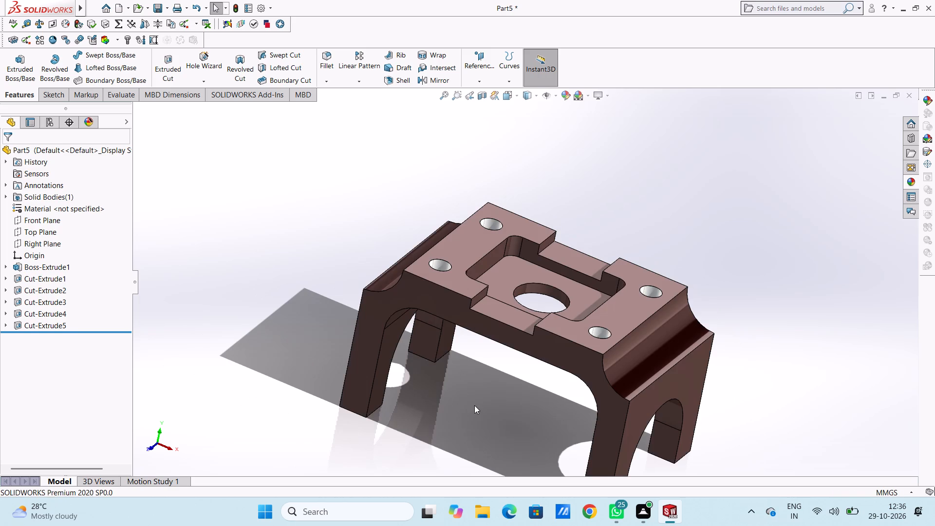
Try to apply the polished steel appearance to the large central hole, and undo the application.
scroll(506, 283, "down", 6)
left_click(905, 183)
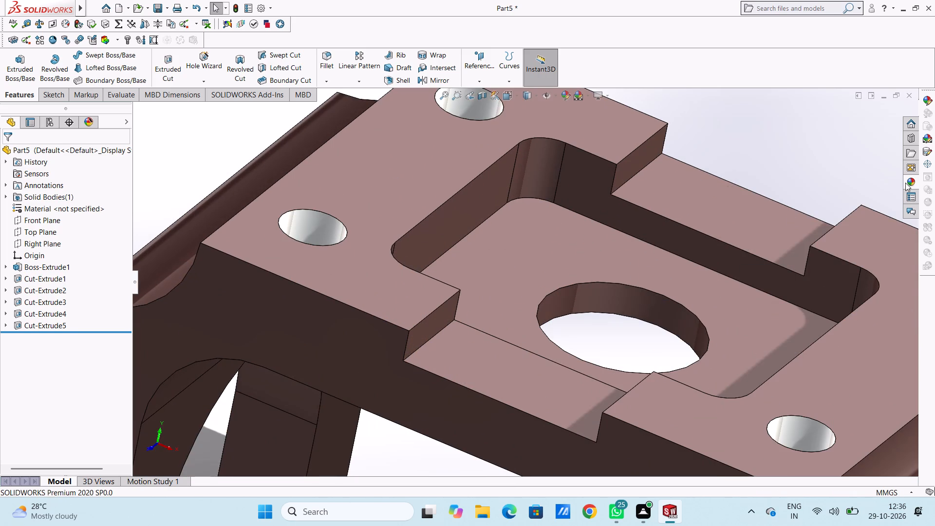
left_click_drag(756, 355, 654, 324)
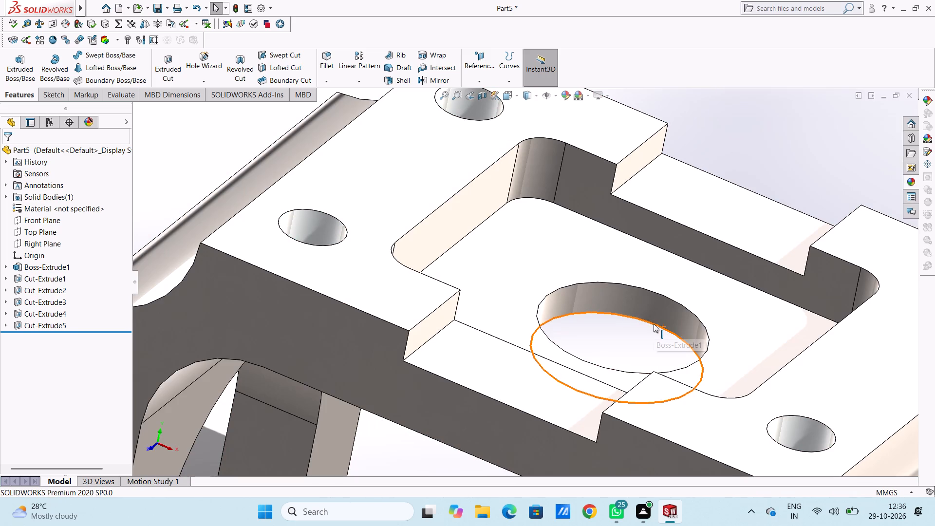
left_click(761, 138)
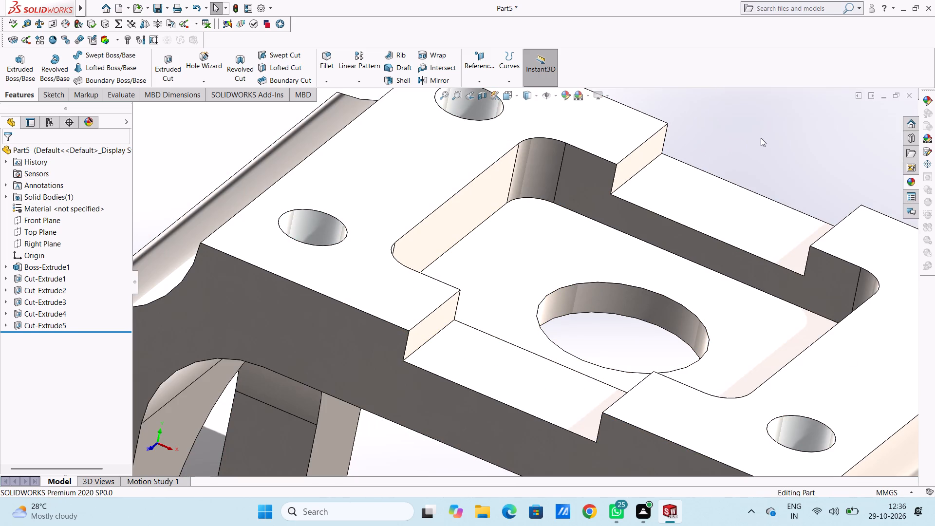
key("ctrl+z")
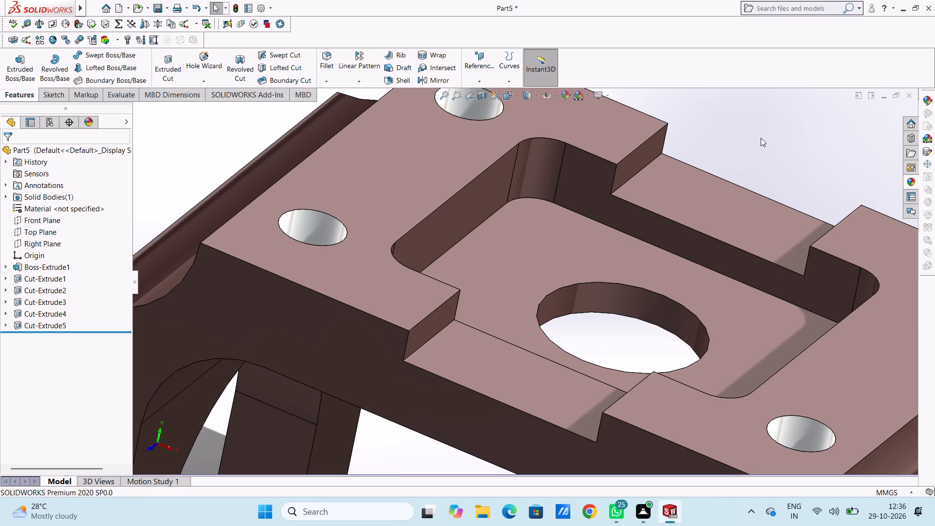
Apply the polished steel appearance to the inner wall face of the large central hole.
scroll(673, 339, "down", 5)
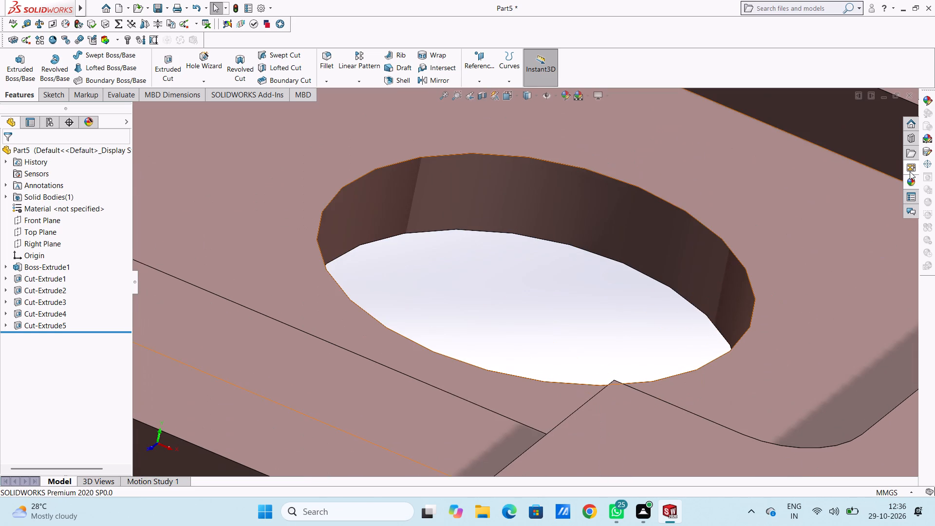
left_click(913, 179)
left_click_drag(750, 358, 671, 262)
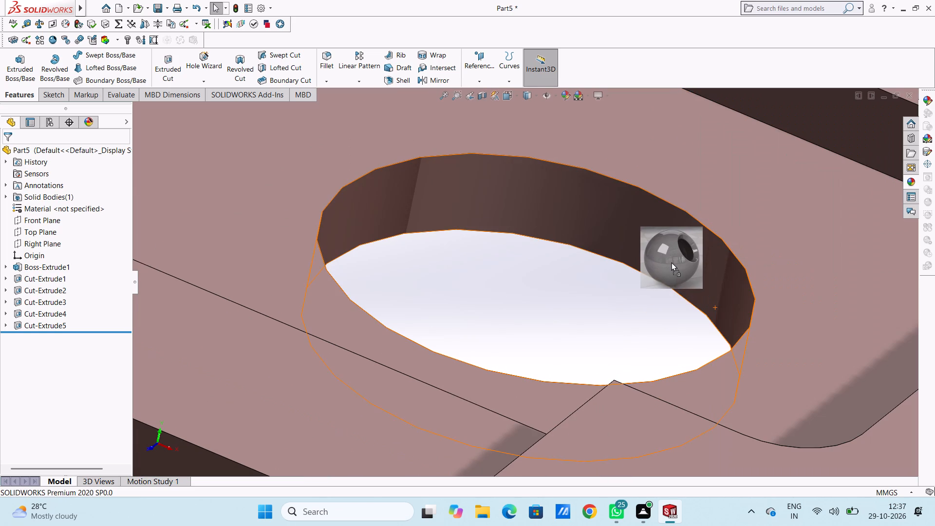
left_click_drag(671, 262, 668, 261)
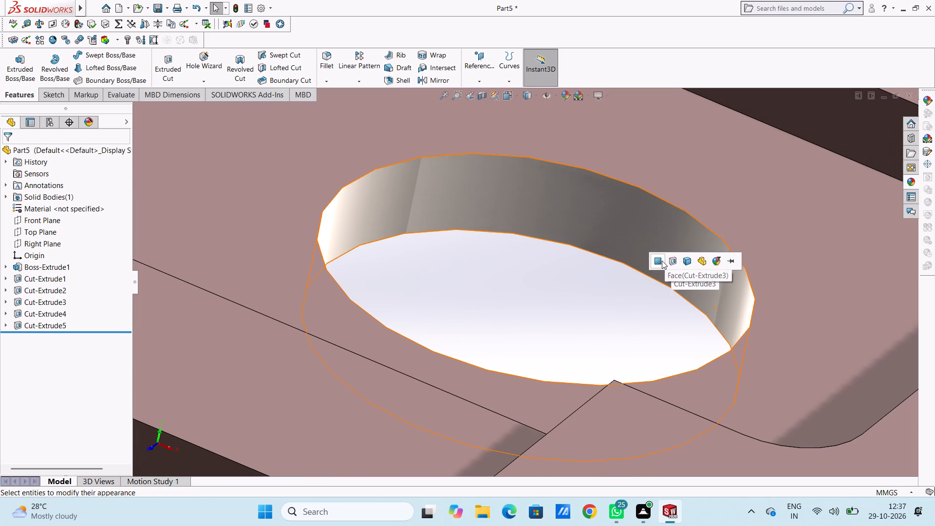
left_click(662, 262)
Apply the polished bronze appearance to the floor face of the top pocket.
scroll(663, 262, "up", 3)
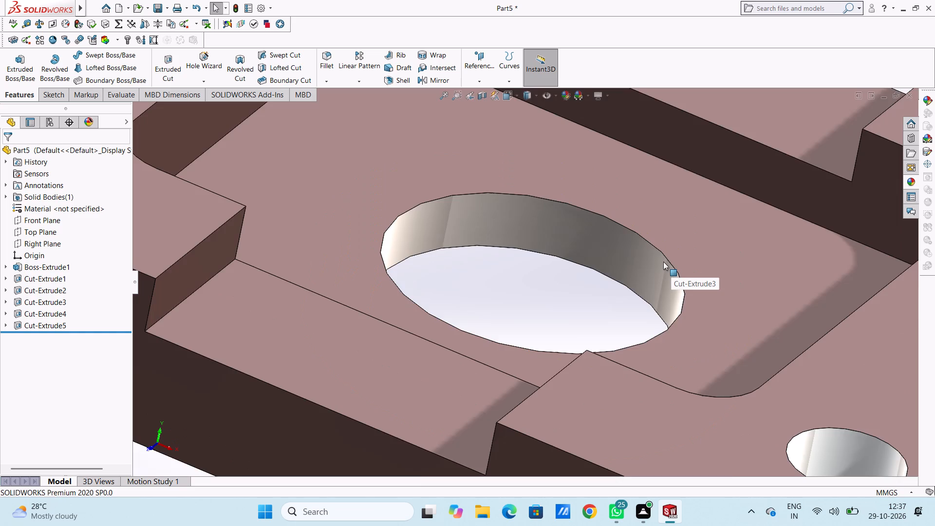
scroll(663, 262, "up", 5)
scroll(528, 389, "up", 3)
middle_click_drag(501, 397, 497, 364)
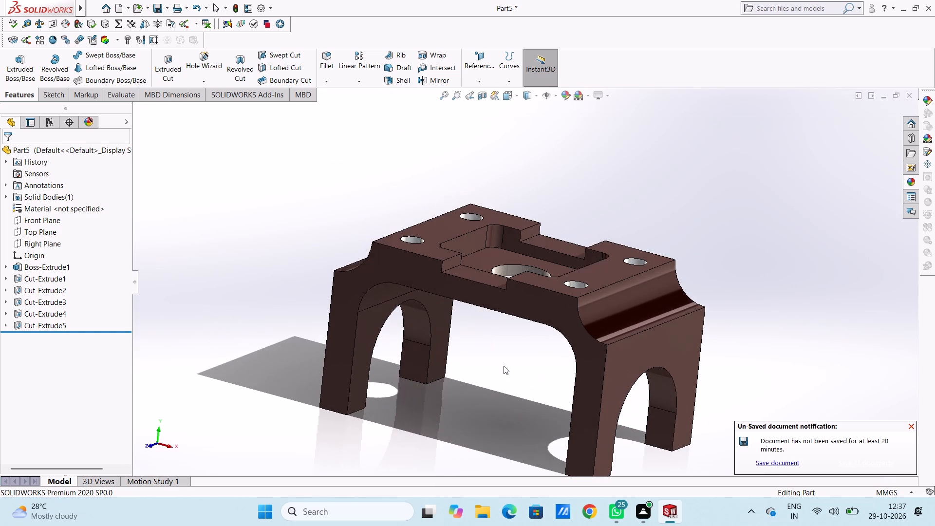
middle_click_drag(513, 379, 528, 432)
scroll(456, 248, "down", 4)
middle_click_drag(519, 298, 504, 277)
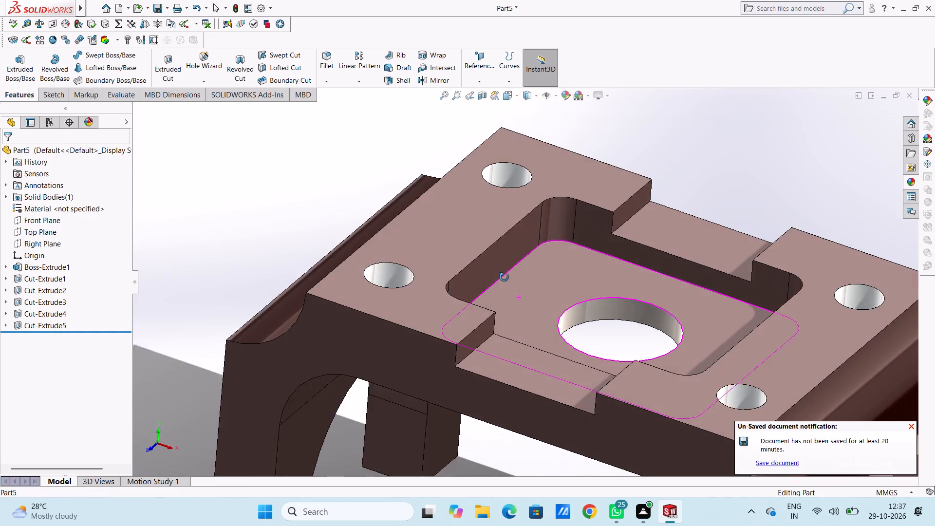
middle_click_drag(504, 277, 498, 287)
scroll(498, 286, "down", 4)
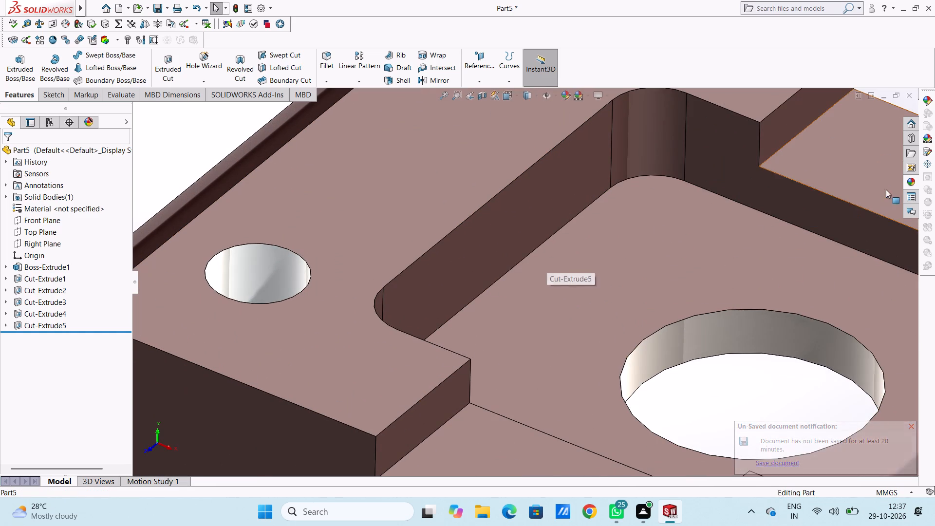
left_click(909, 181)
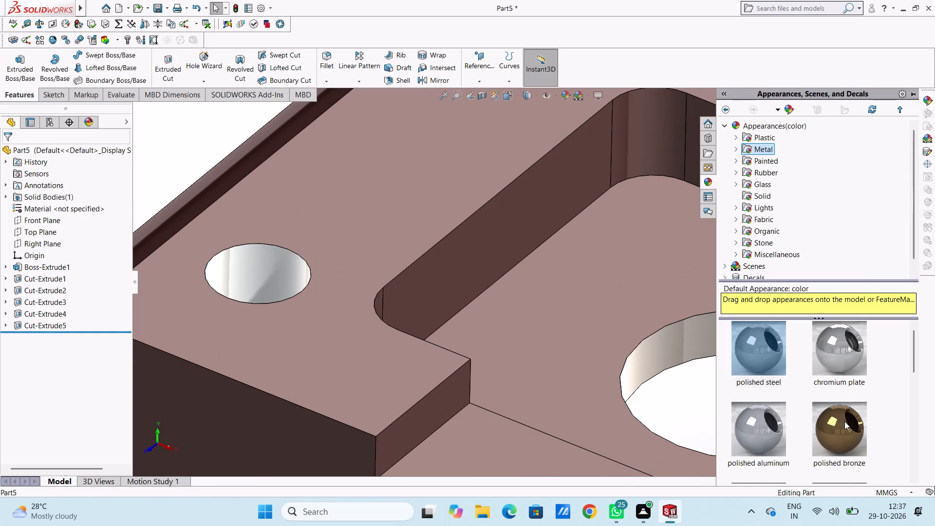
left_click_drag(844, 421, 607, 322)
left_click(607, 322)
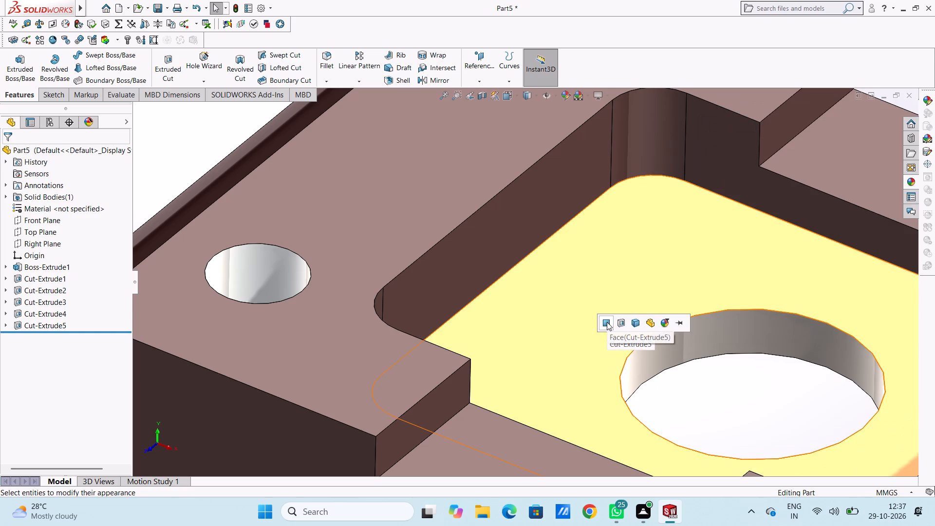
Apply the polished bronze appearance to the whole pocket cut feature, including its side walls.
scroll(607, 322, "up", 6)
scroll(512, 271, "down", 6)
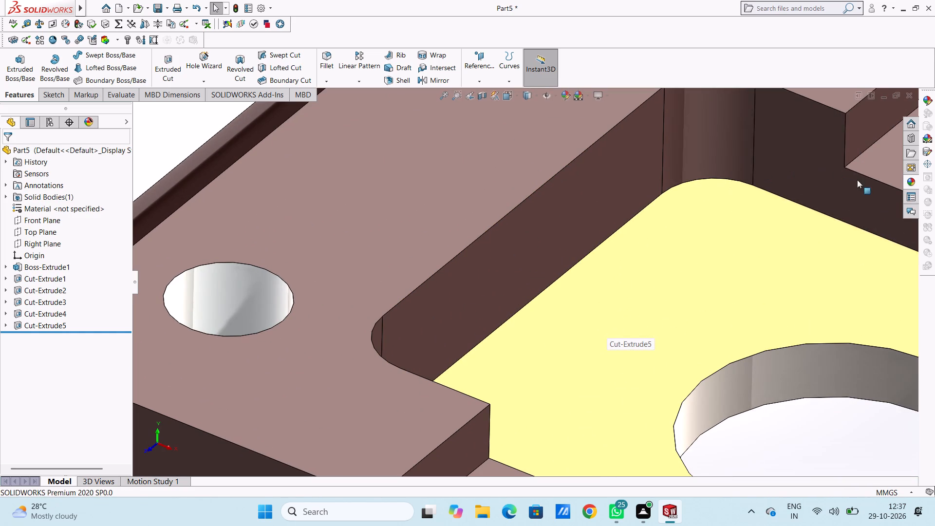
left_click(907, 178)
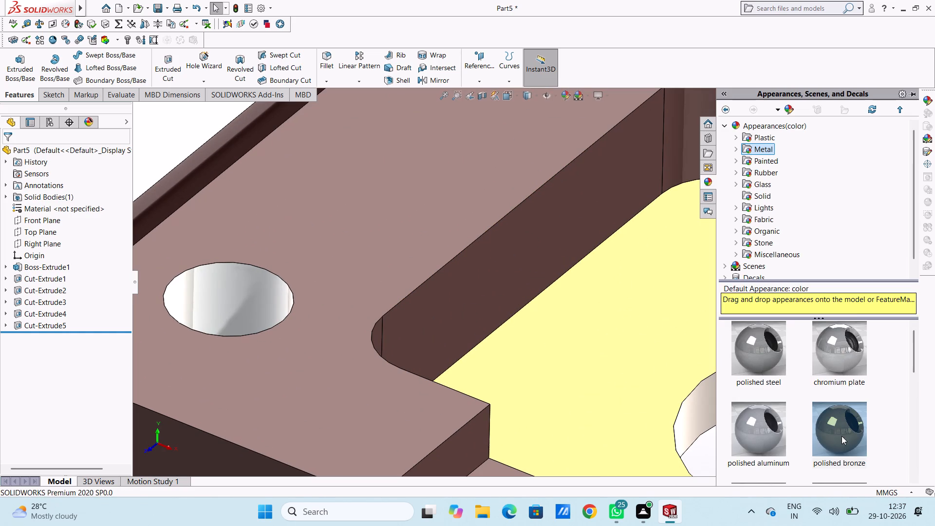
left_click_drag(837, 428, 533, 257)
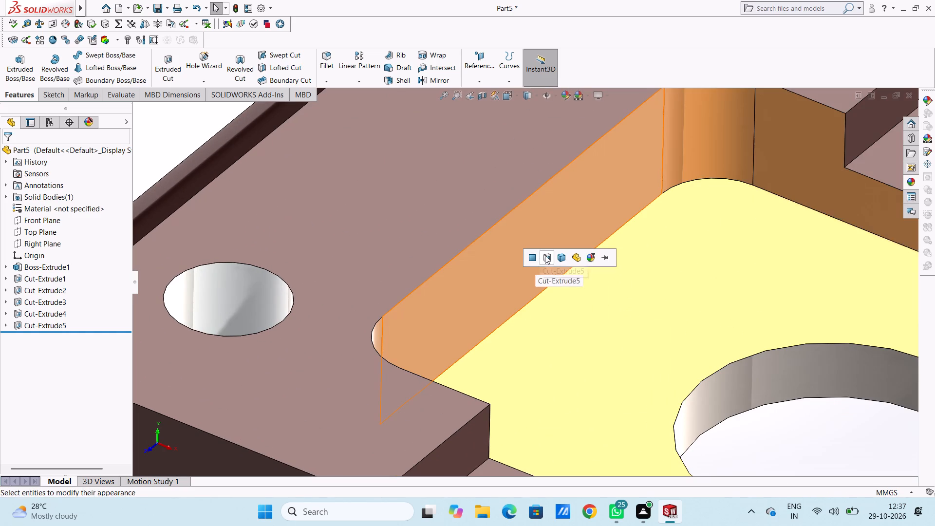
left_click(545, 255)
scroll(706, 226, "up", 9)
middle_click_drag(709, 224, 713, 297)
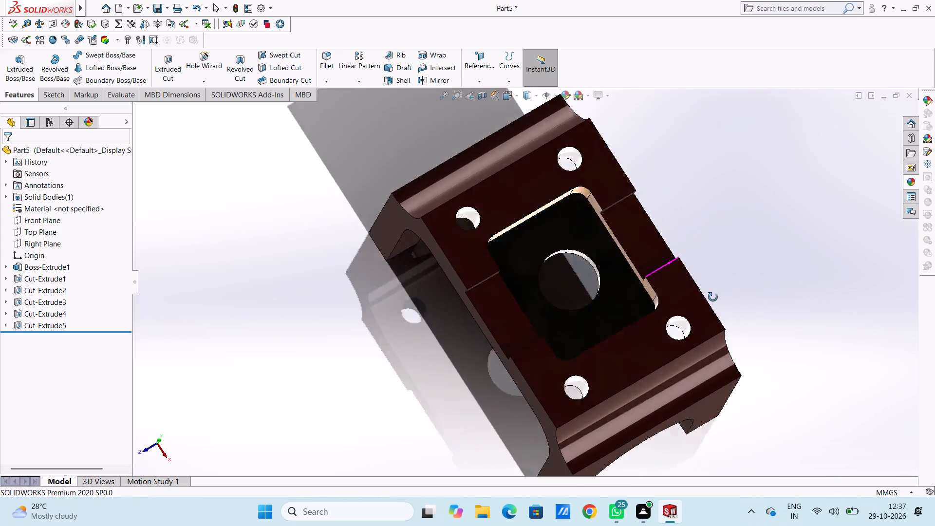
Examine the coloured part from all around and in the isometric view, checking the pocket and hole appearances.
middle_click_drag(713, 297, 722, 225)
key("Escape")
key("Escape")
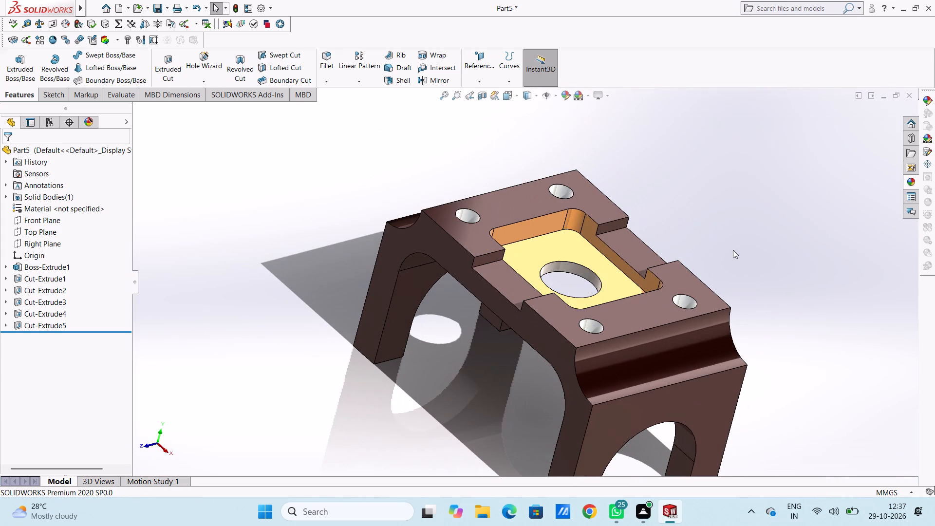
key("ctrl+7")
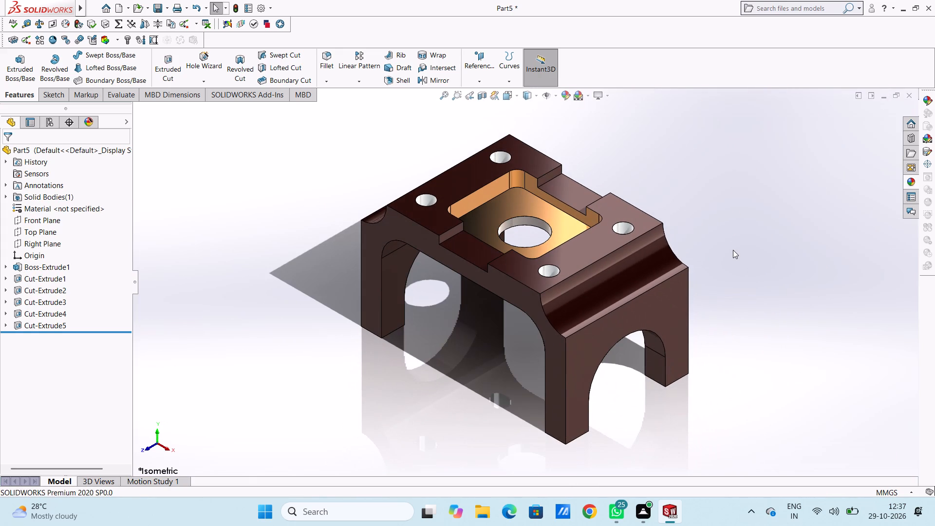
scroll(561, 333, "up", 3)
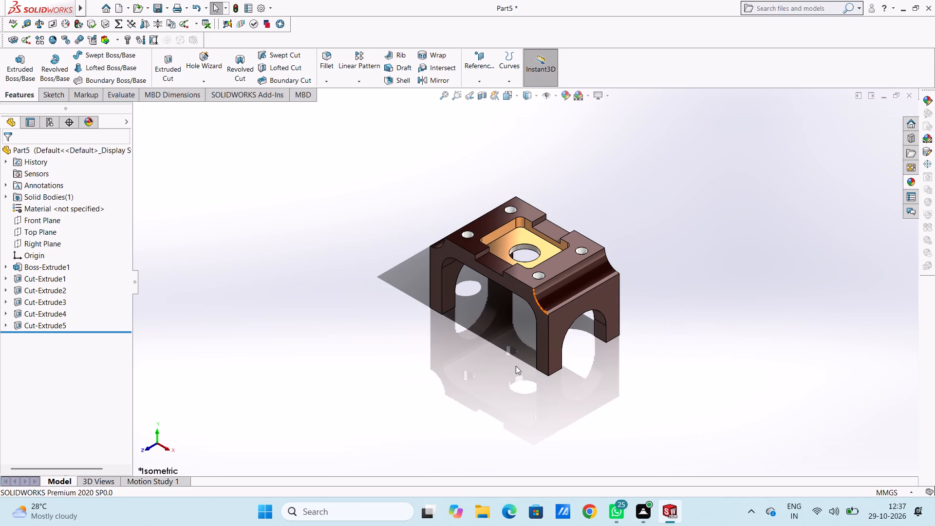
scroll(515, 365, "down", 1)
scroll(515, 365, "up", 2)
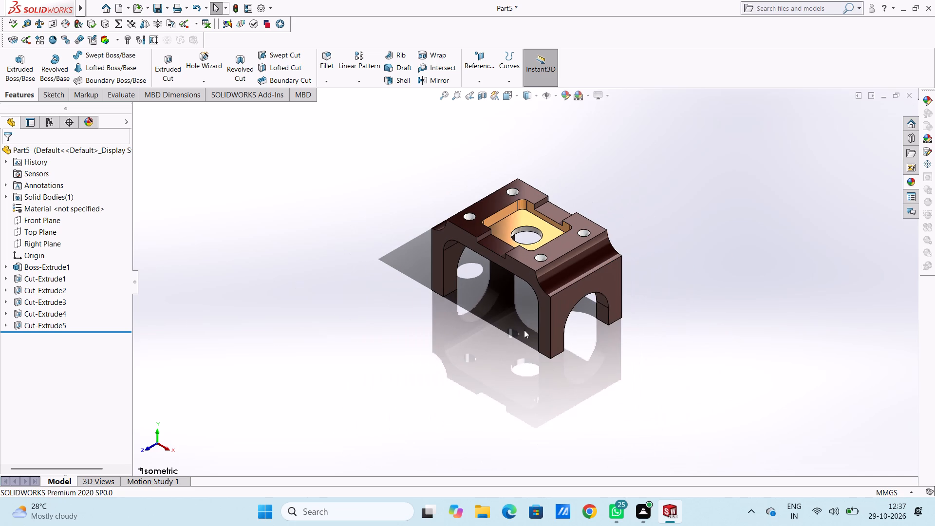
scroll(517, 351, "down", 1)
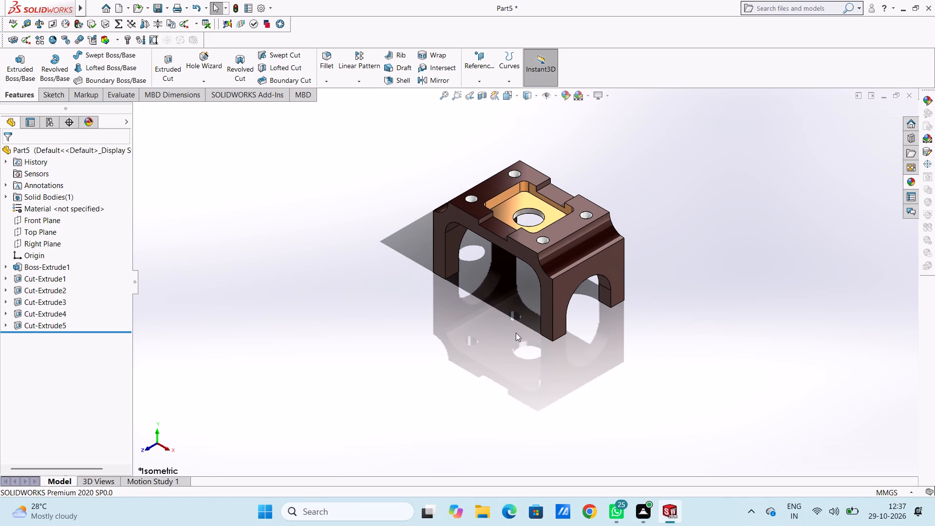
scroll(516, 333, "up", 2)
scroll(475, 247, "down", 5)
scroll(609, 368, "up", 2)
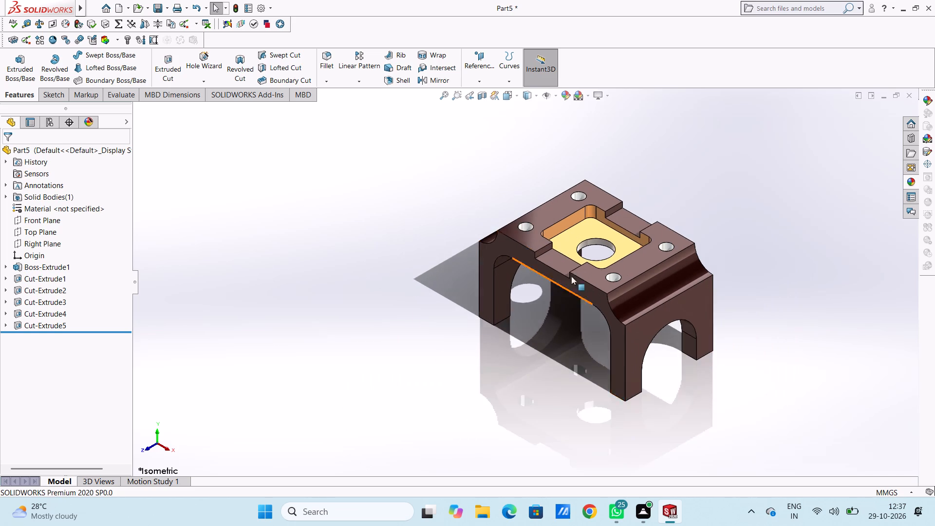
Colour the two top groove floor faces on either side of the pocket olive green, RGB 107, 156, 0.
scroll(561, 256, "down", 4)
left_click(554, 278)
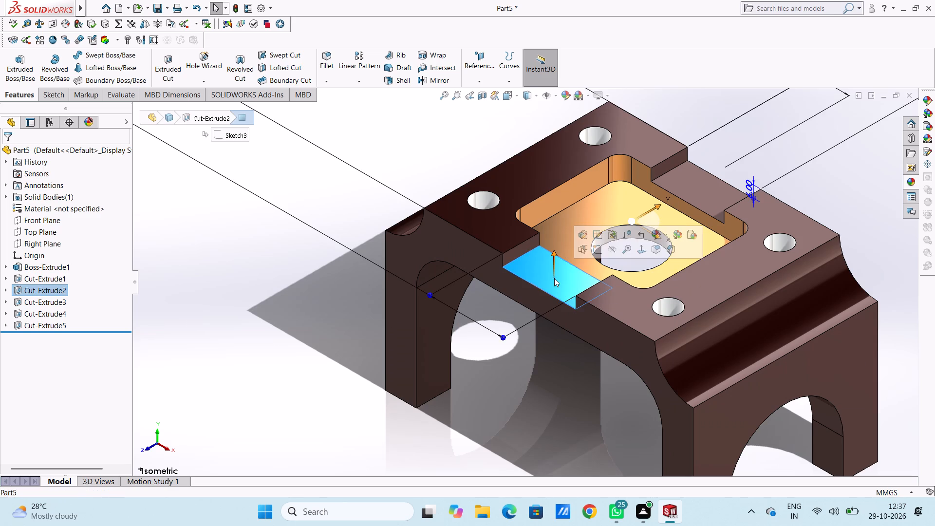
left_click(561, 95)
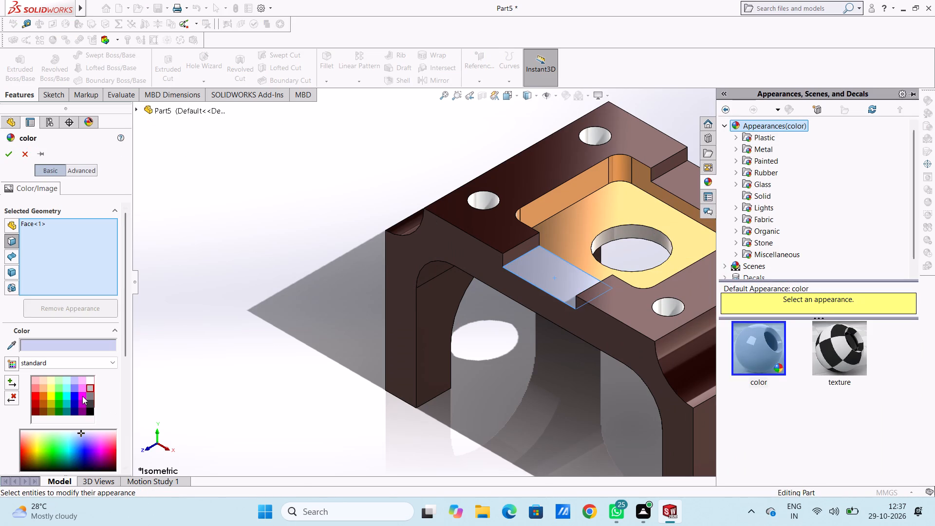
left_click(72, 394)
left_click(71, 401)
left_click(69, 417)
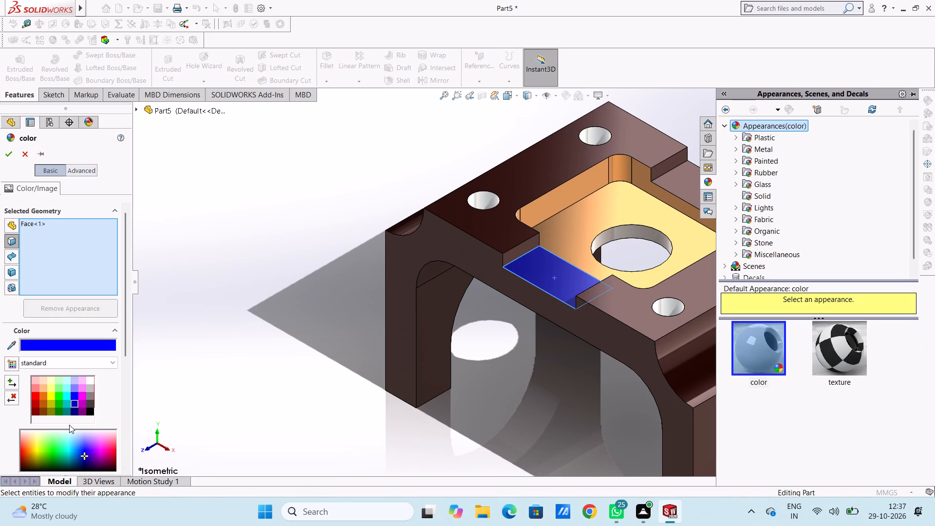
left_click(72, 448)
scroll(72, 448, "down", 2)
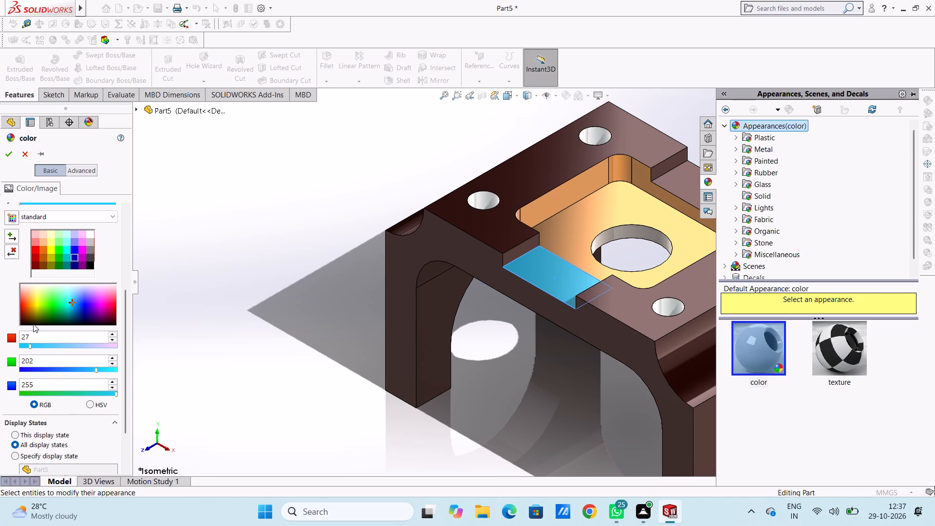
left_click(38, 315)
left_click(37, 312)
left_click(41, 313)
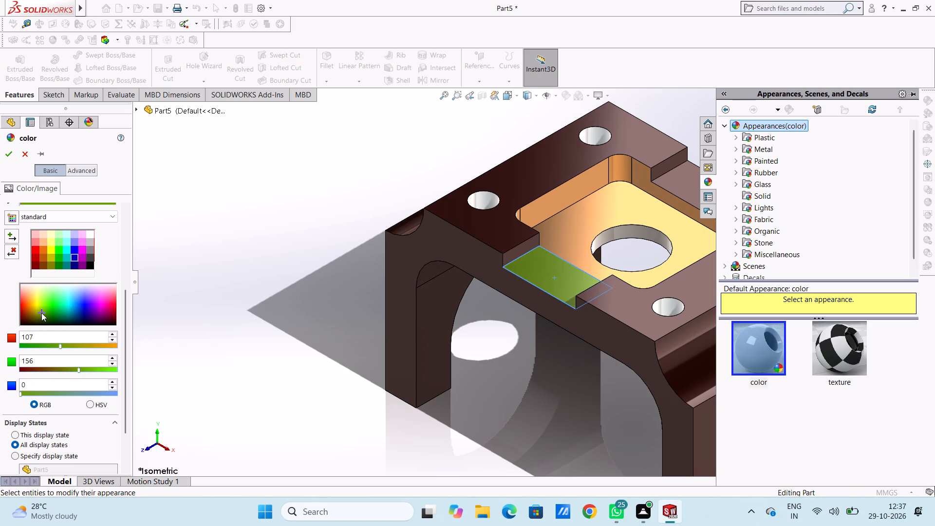
left_click(686, 180)
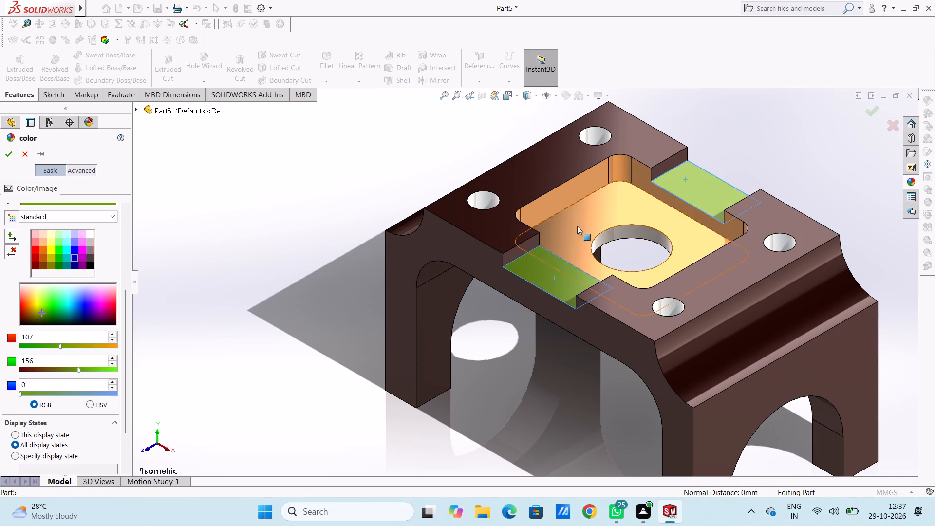
left_click(11, 158)
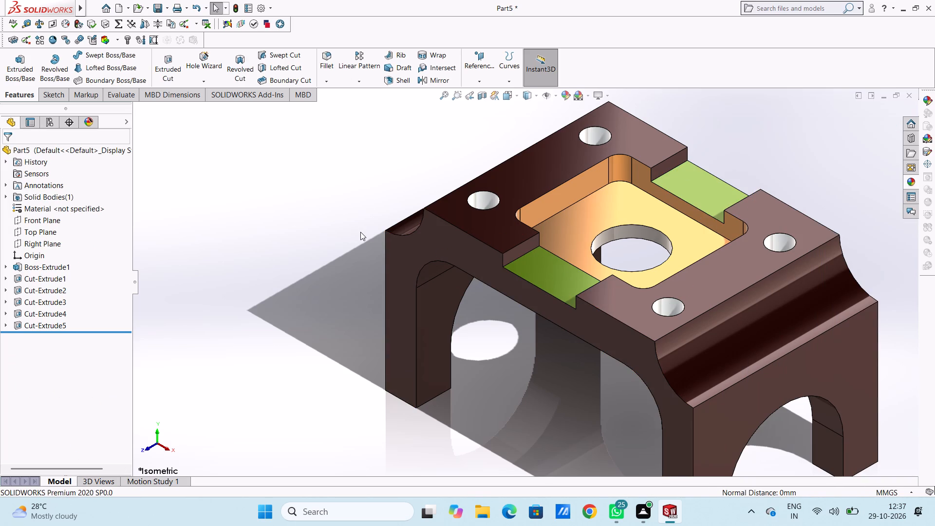
scroll(360, 232, "up", 3)
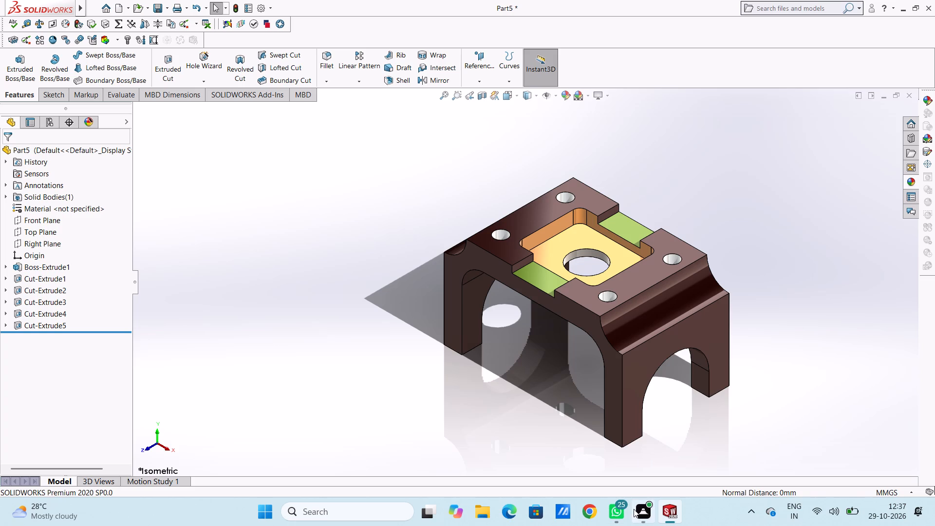
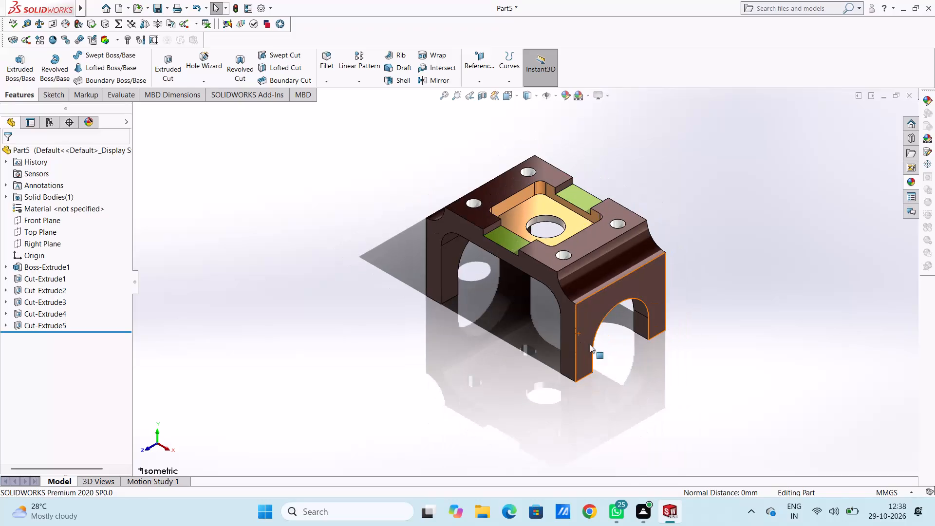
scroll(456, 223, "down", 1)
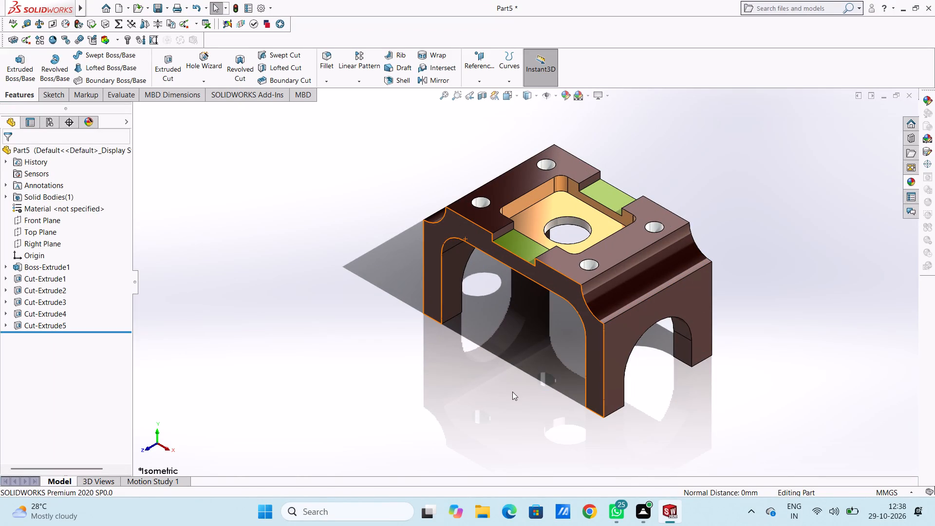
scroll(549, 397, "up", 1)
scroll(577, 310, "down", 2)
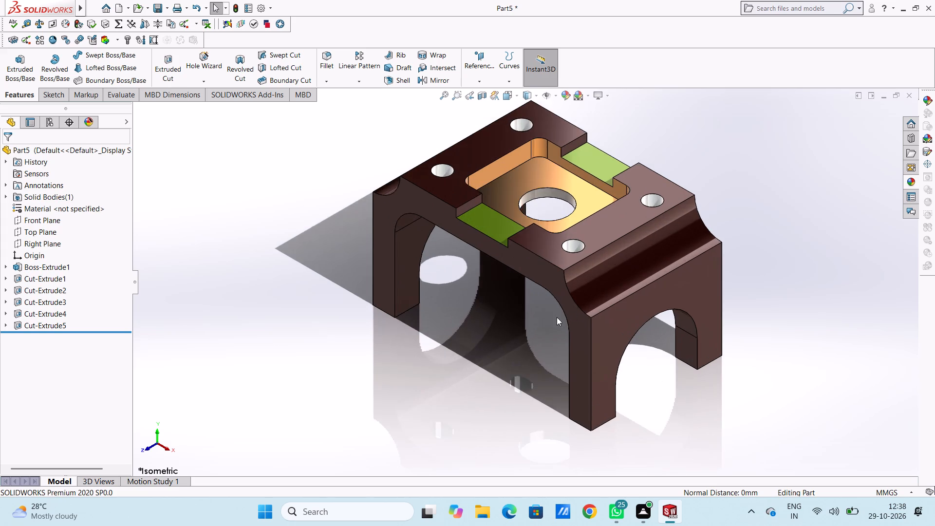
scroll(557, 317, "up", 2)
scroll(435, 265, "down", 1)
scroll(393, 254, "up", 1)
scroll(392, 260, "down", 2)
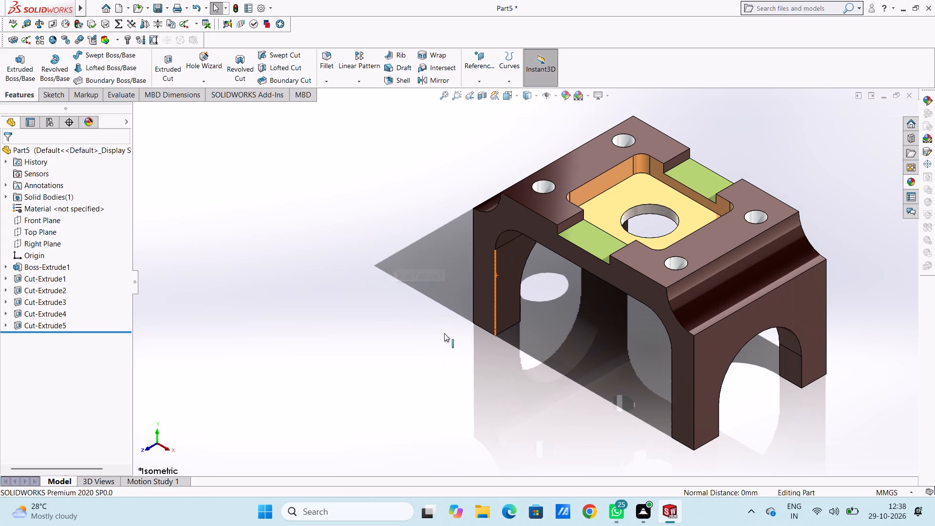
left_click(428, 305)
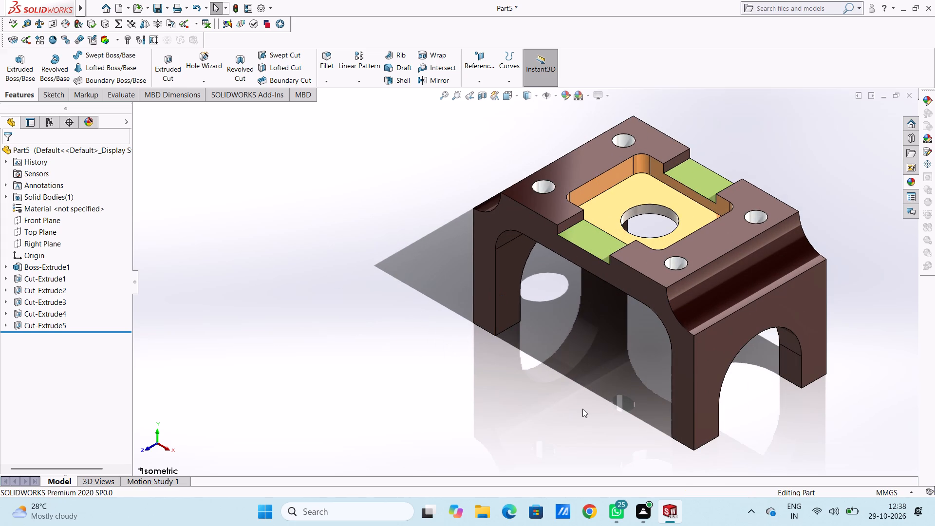
Save the part in the Documents folder as a SOLIDWORKS Part file named Bridge Bracket Support.
key("ctrl+s")
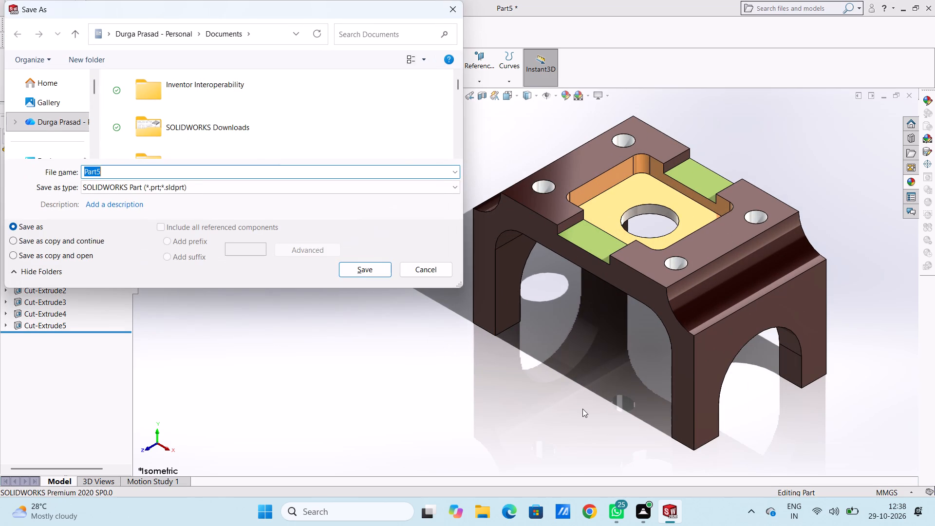
key("ctrl+v")
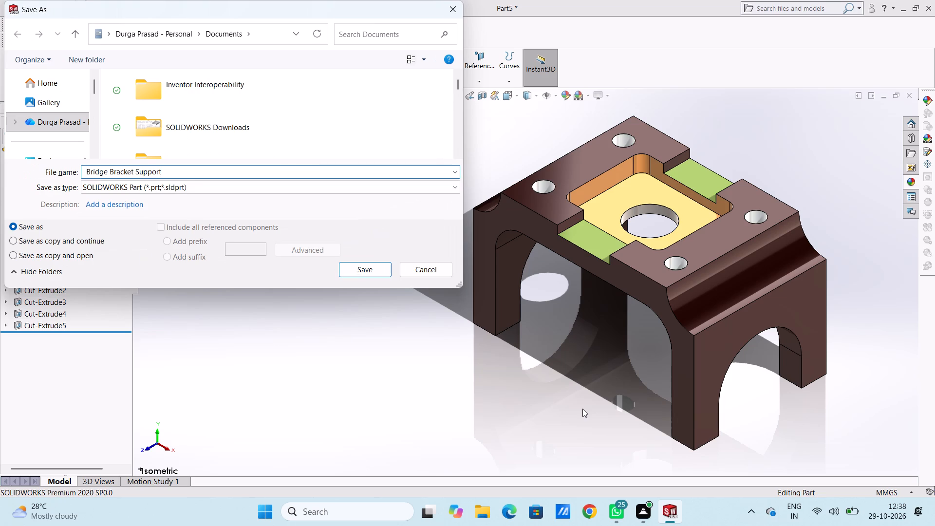
left_click(356, 265)
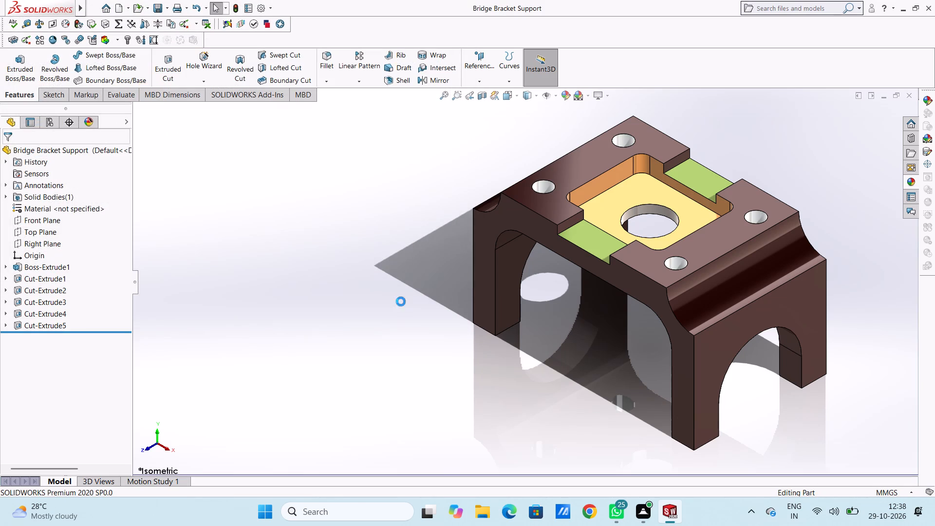
Save a copy of the model in Adobe Portable Document Format (*.pdf) under the name Bridge Bracket Support in Documents.
left_click(166, 8)
left_click(173, 34)
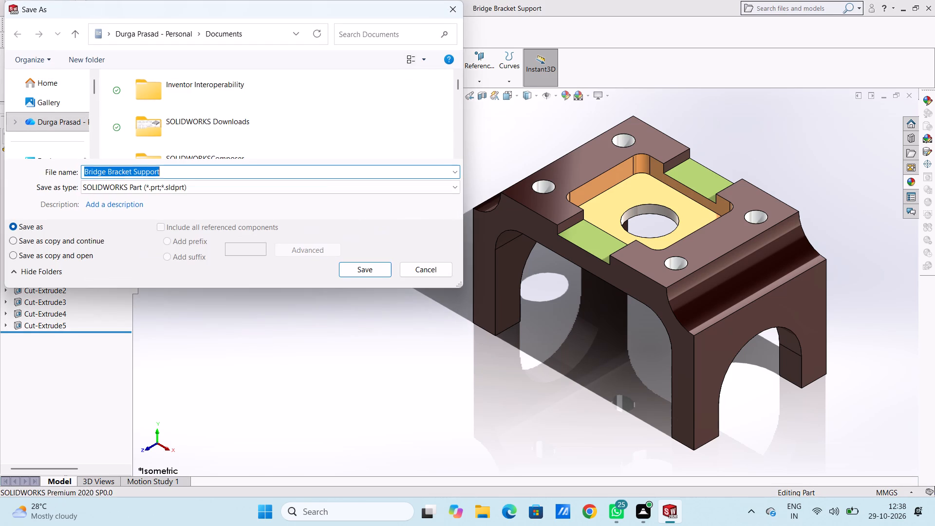
left_click(319, 187)
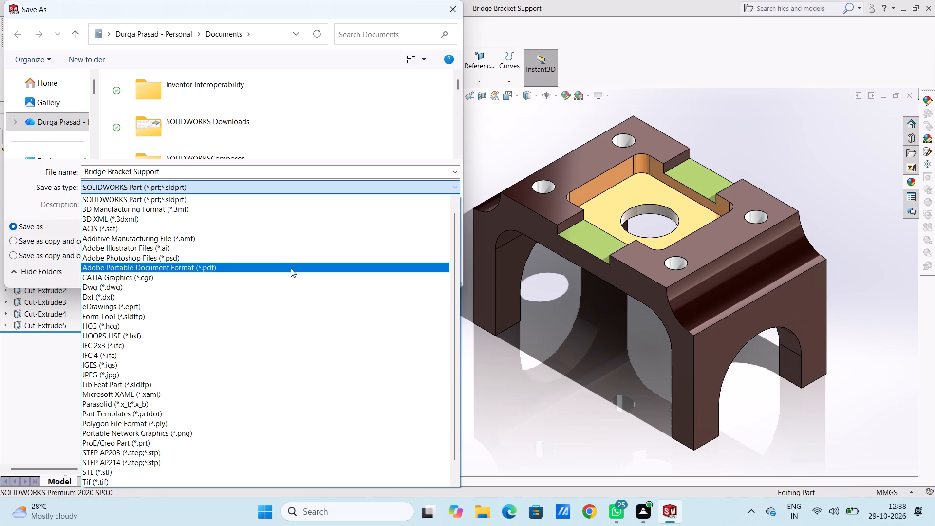
left_click(291, 268)
left_click(350, 286)
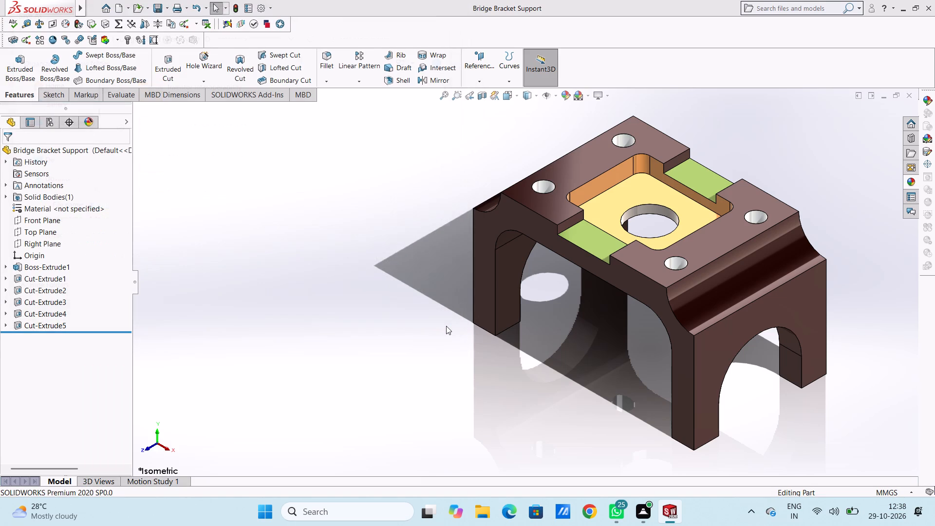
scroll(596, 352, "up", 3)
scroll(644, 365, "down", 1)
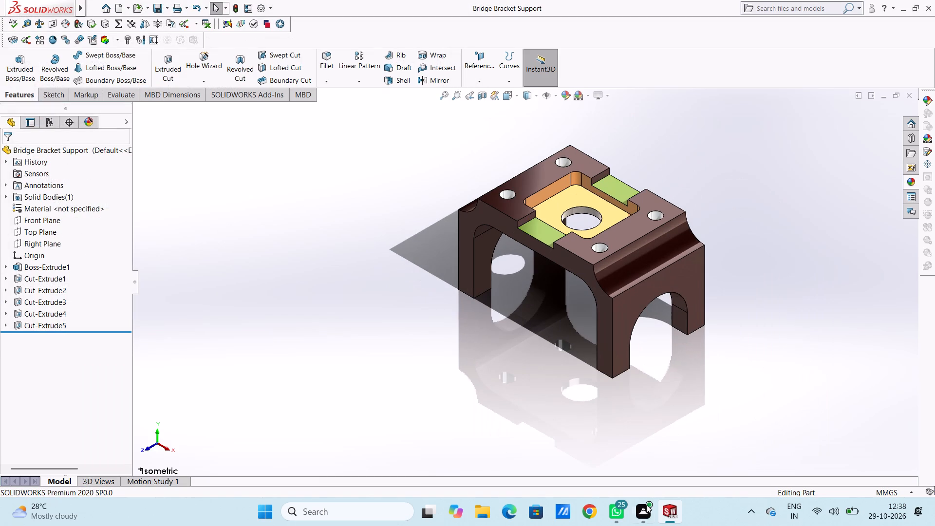